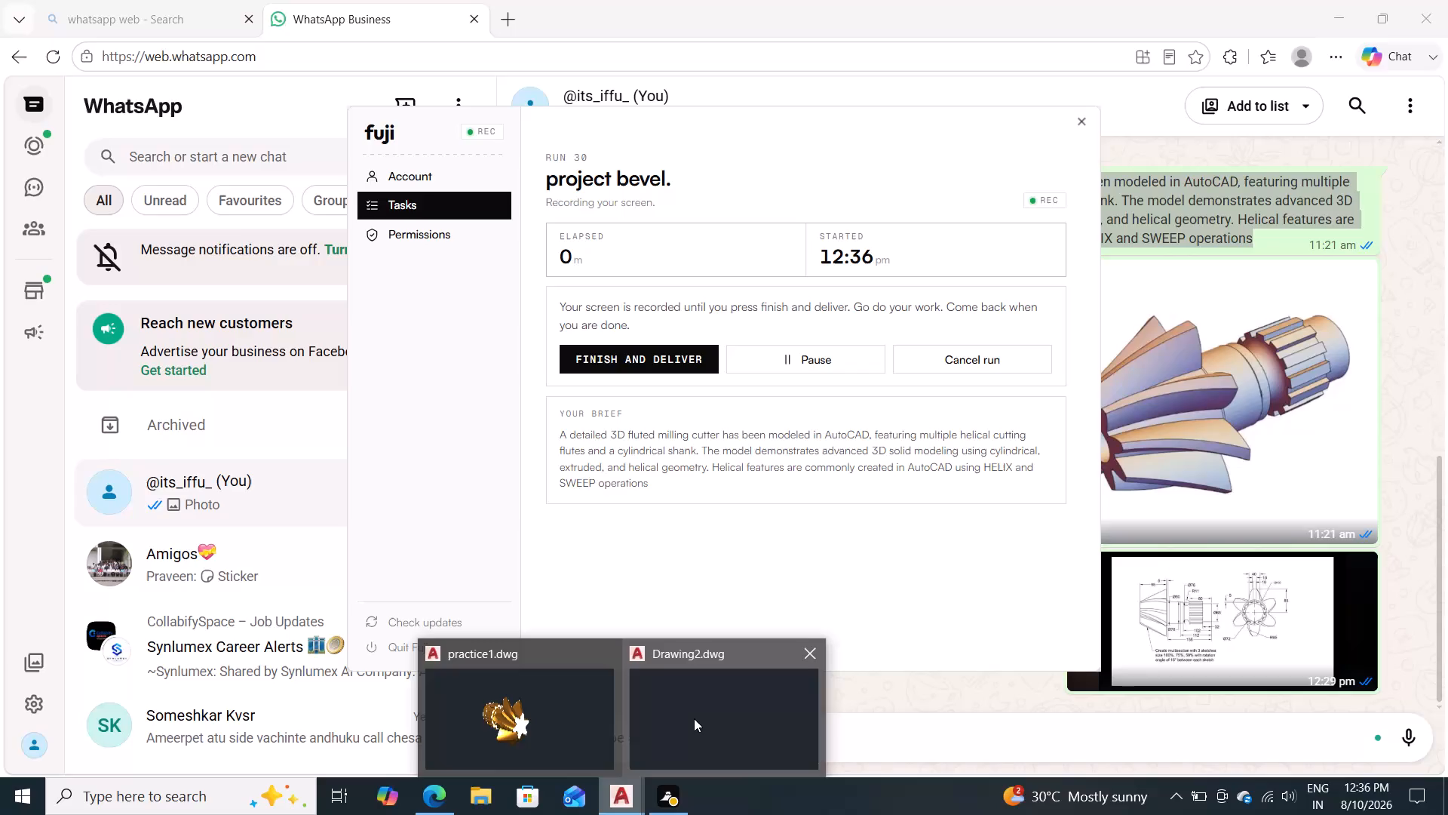
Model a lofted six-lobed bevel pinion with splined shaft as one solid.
Switch to AutoCAD and close the practice1 drawing without saving its changes.
left_click(693, 718)
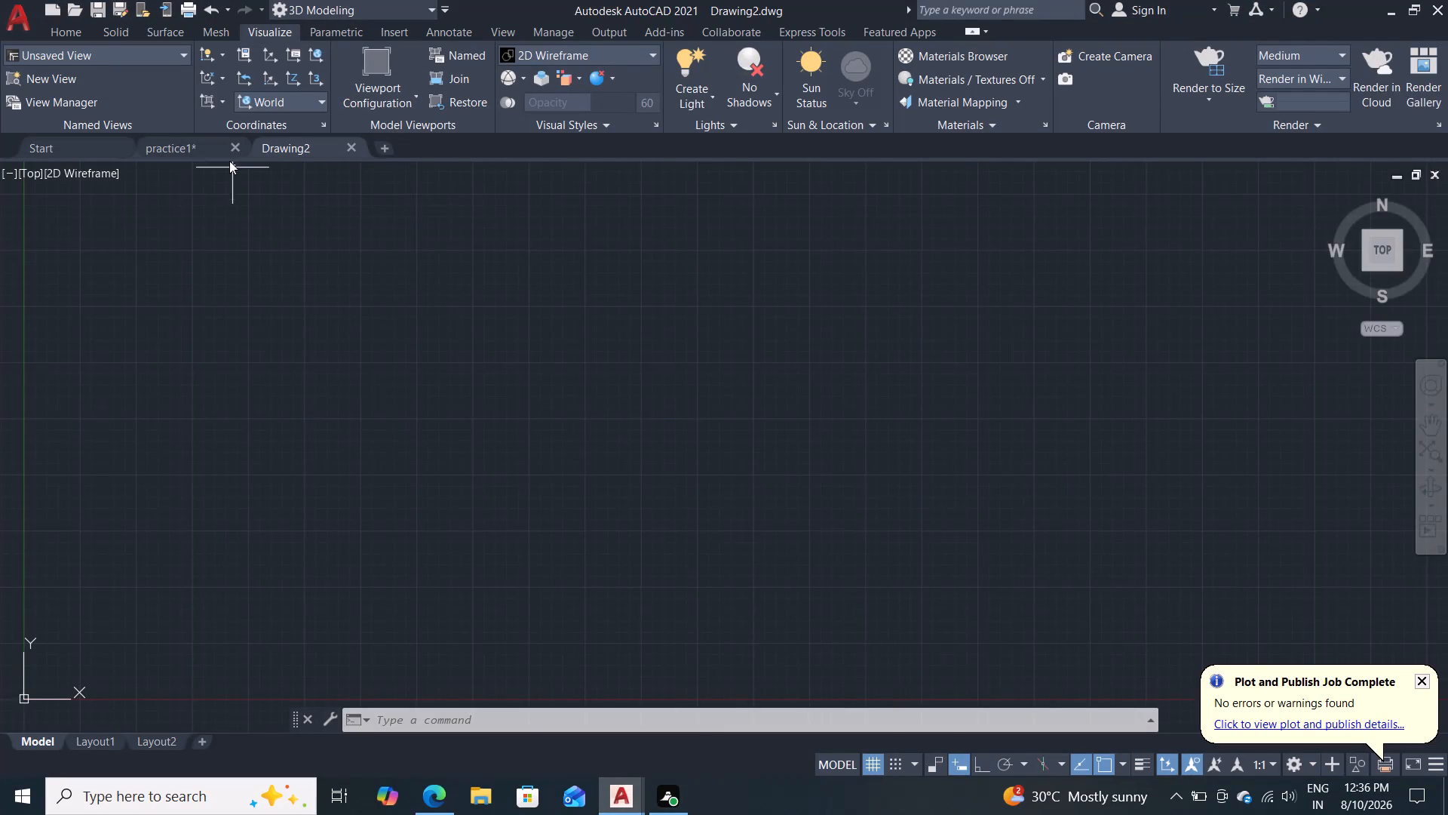
left_click(239, 142)
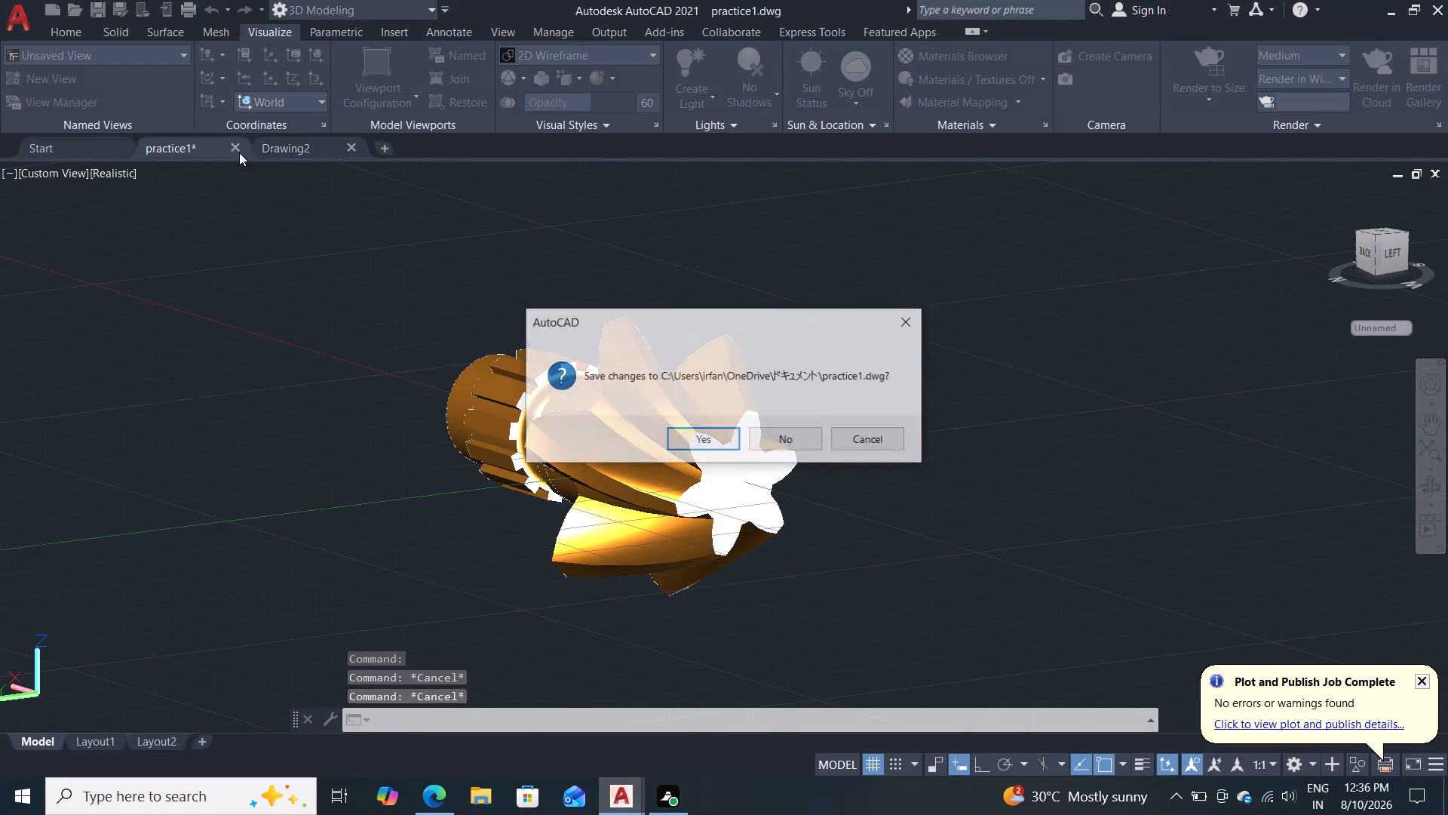
left_click(762, 439)
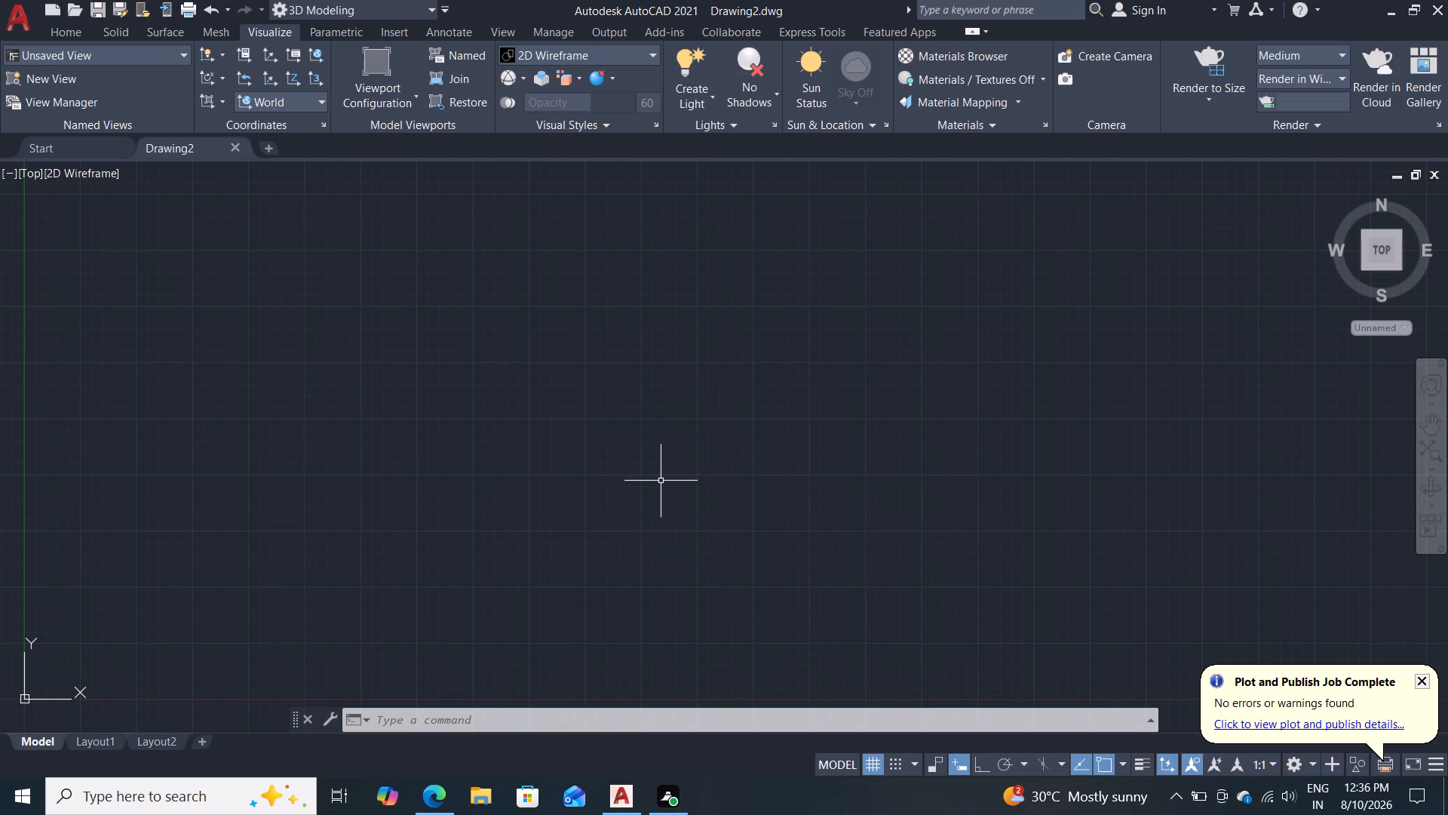
Change the workspace to Drafting & Annotation.
left_click(381, 1)
triple_click(364, 42)
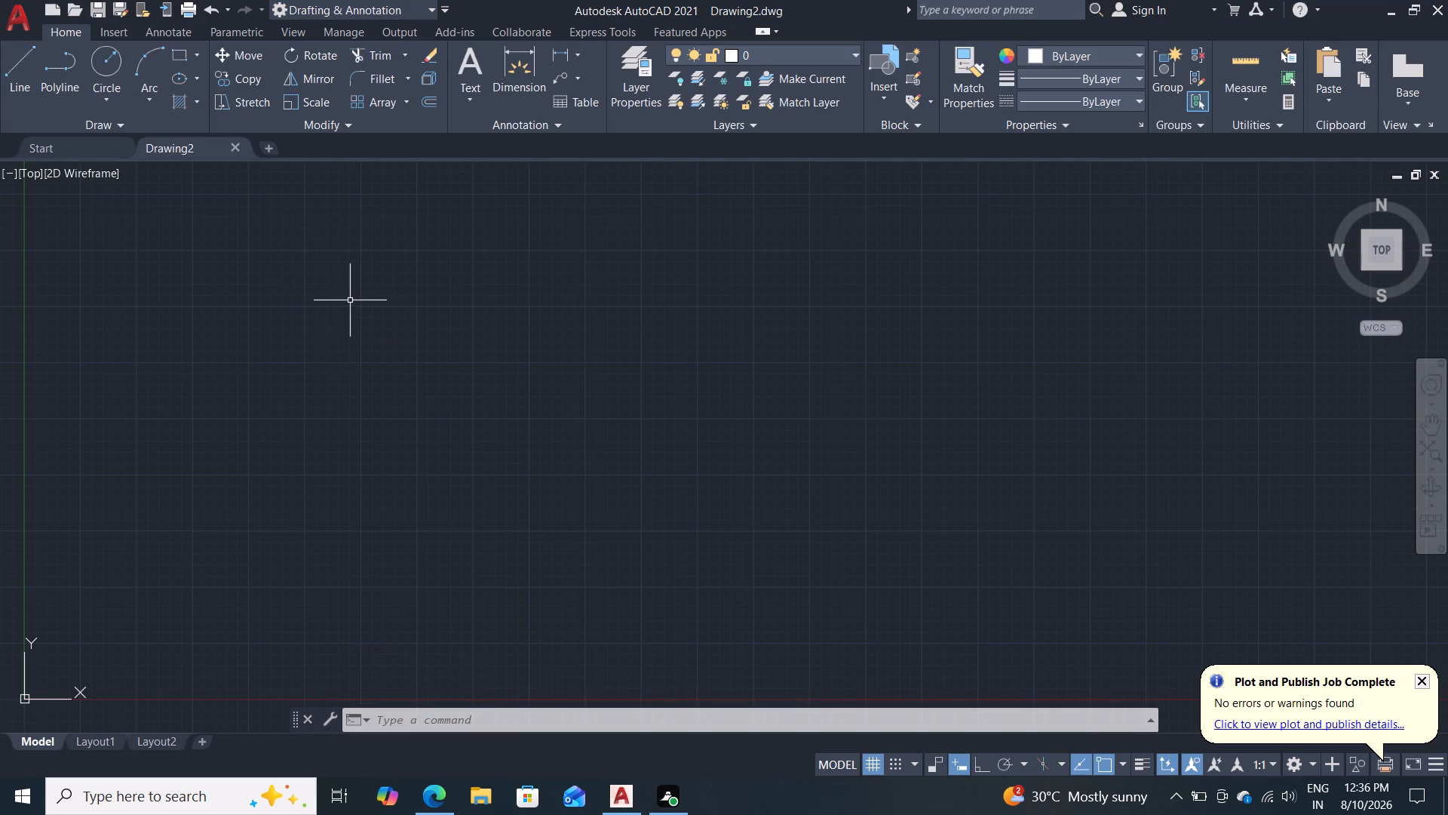
Draw a circle of radius 50 in the empty drawing.
key("c")
key("Return")
left_click(416, 427)
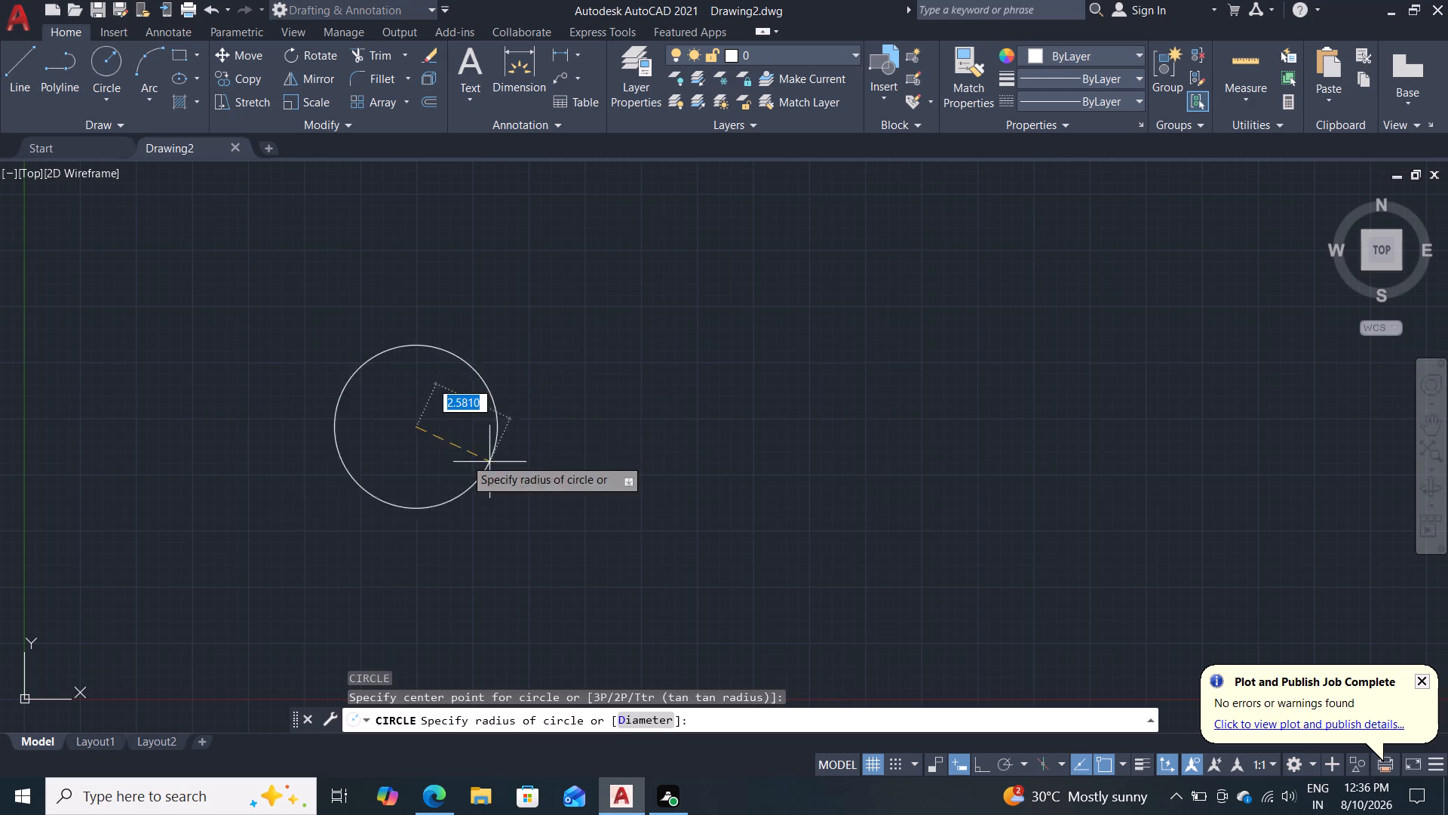
type("50")
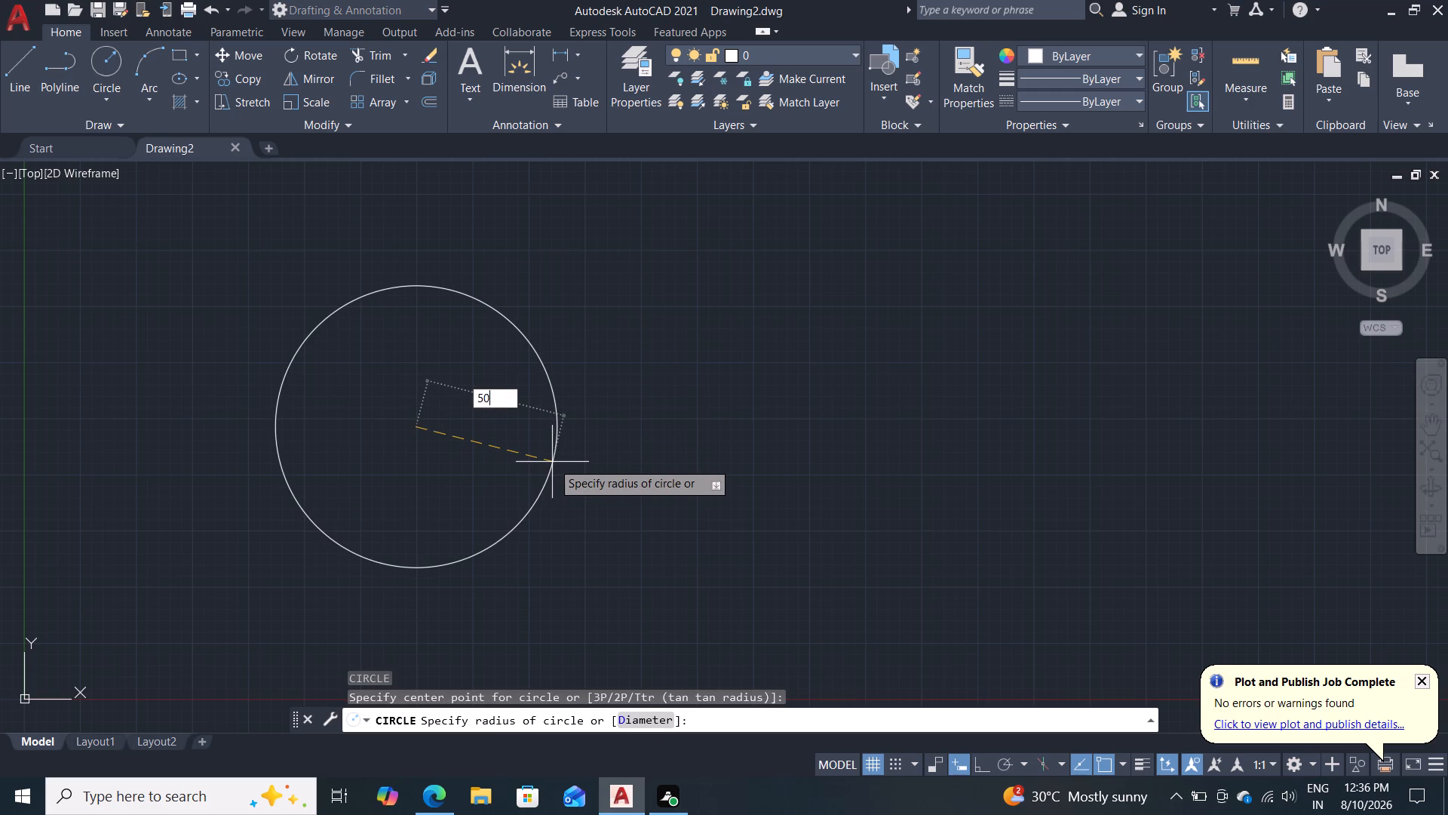
key("Return")
scroll(531, 472, "down", 5)
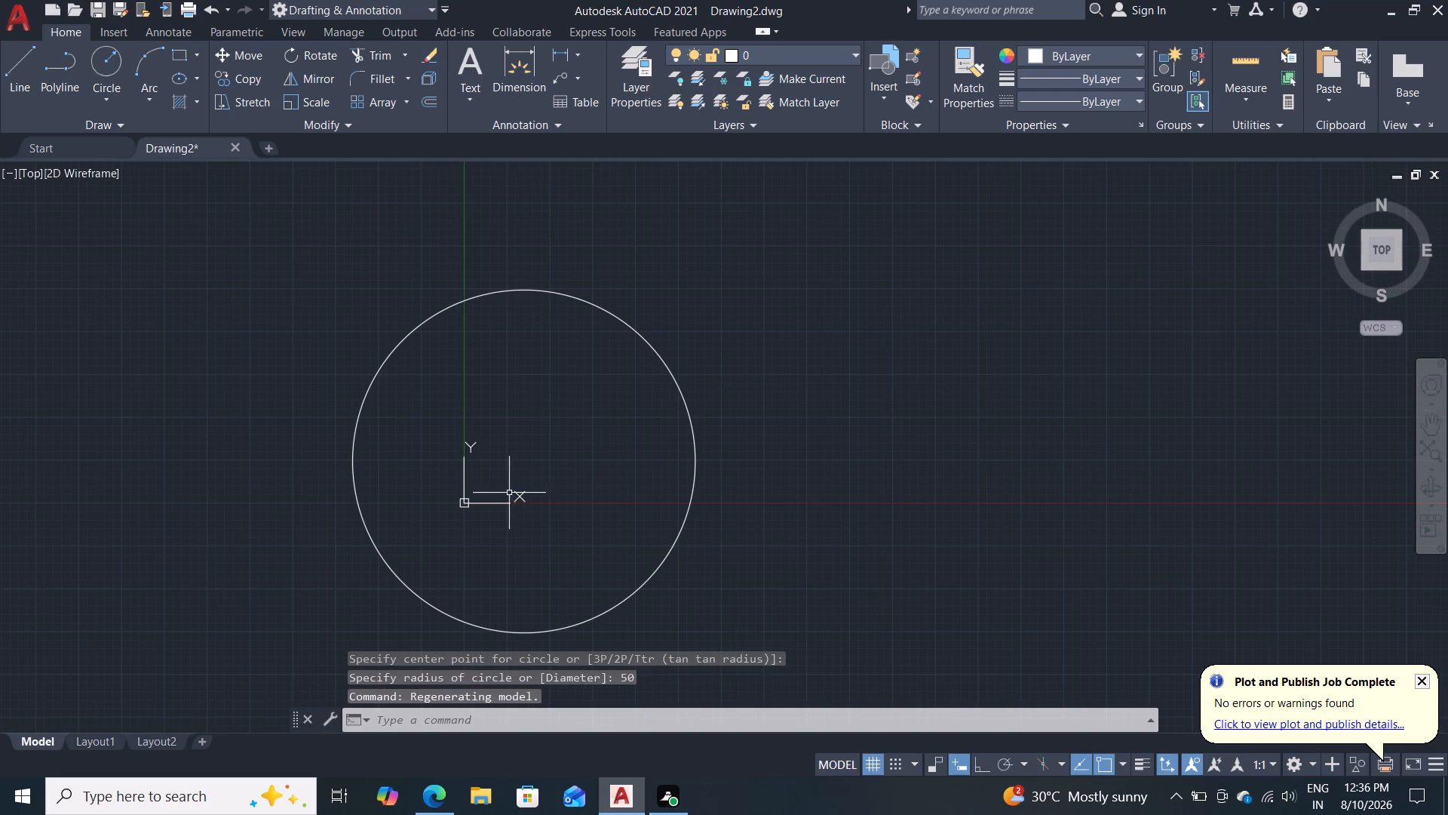
Set the UCS icon to display in the viewport corner instead of at the origin.
key("u")
type("cs")
left_click(618, 507)
left_click_drag(667, 621, 618, 509)
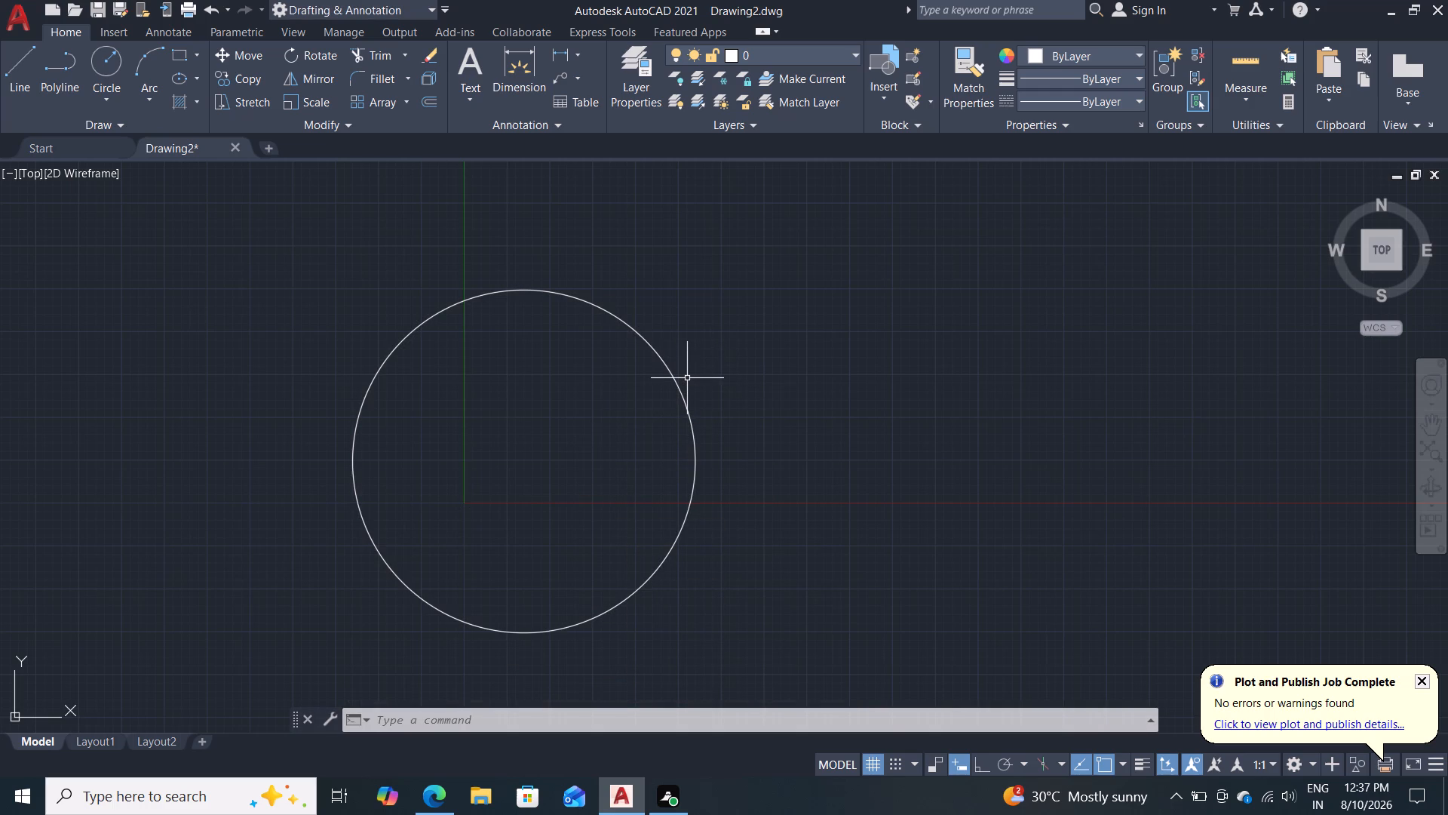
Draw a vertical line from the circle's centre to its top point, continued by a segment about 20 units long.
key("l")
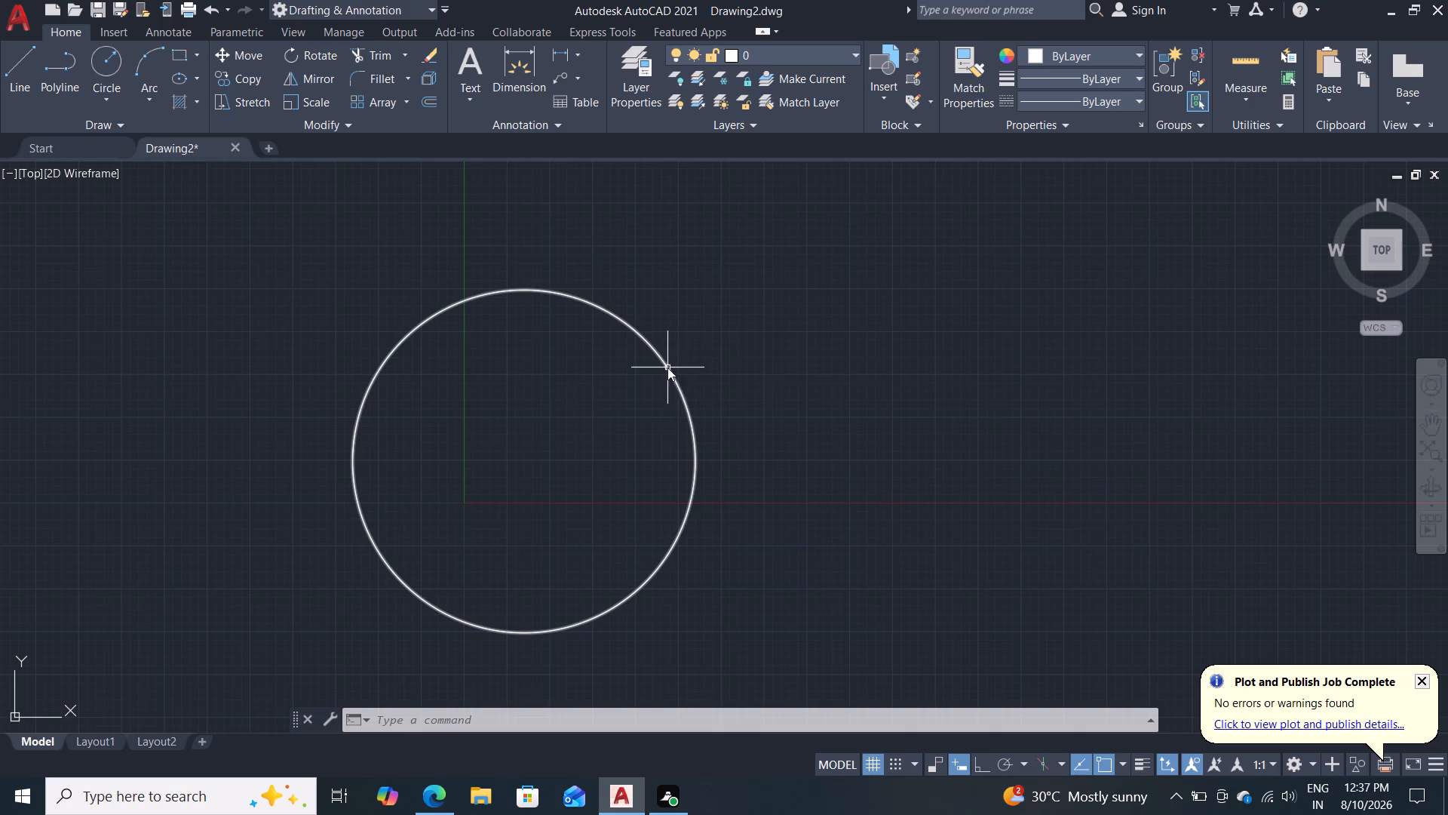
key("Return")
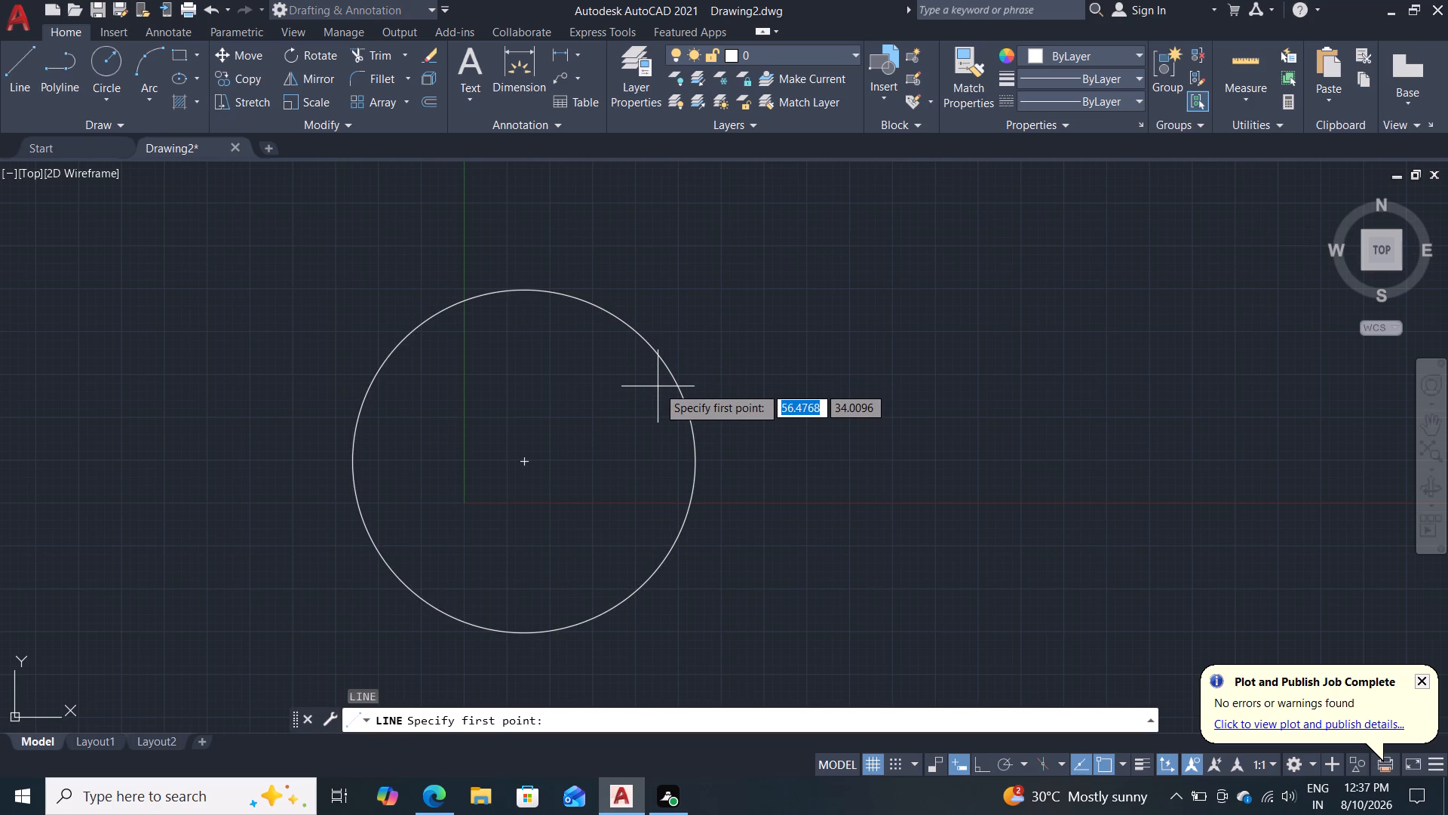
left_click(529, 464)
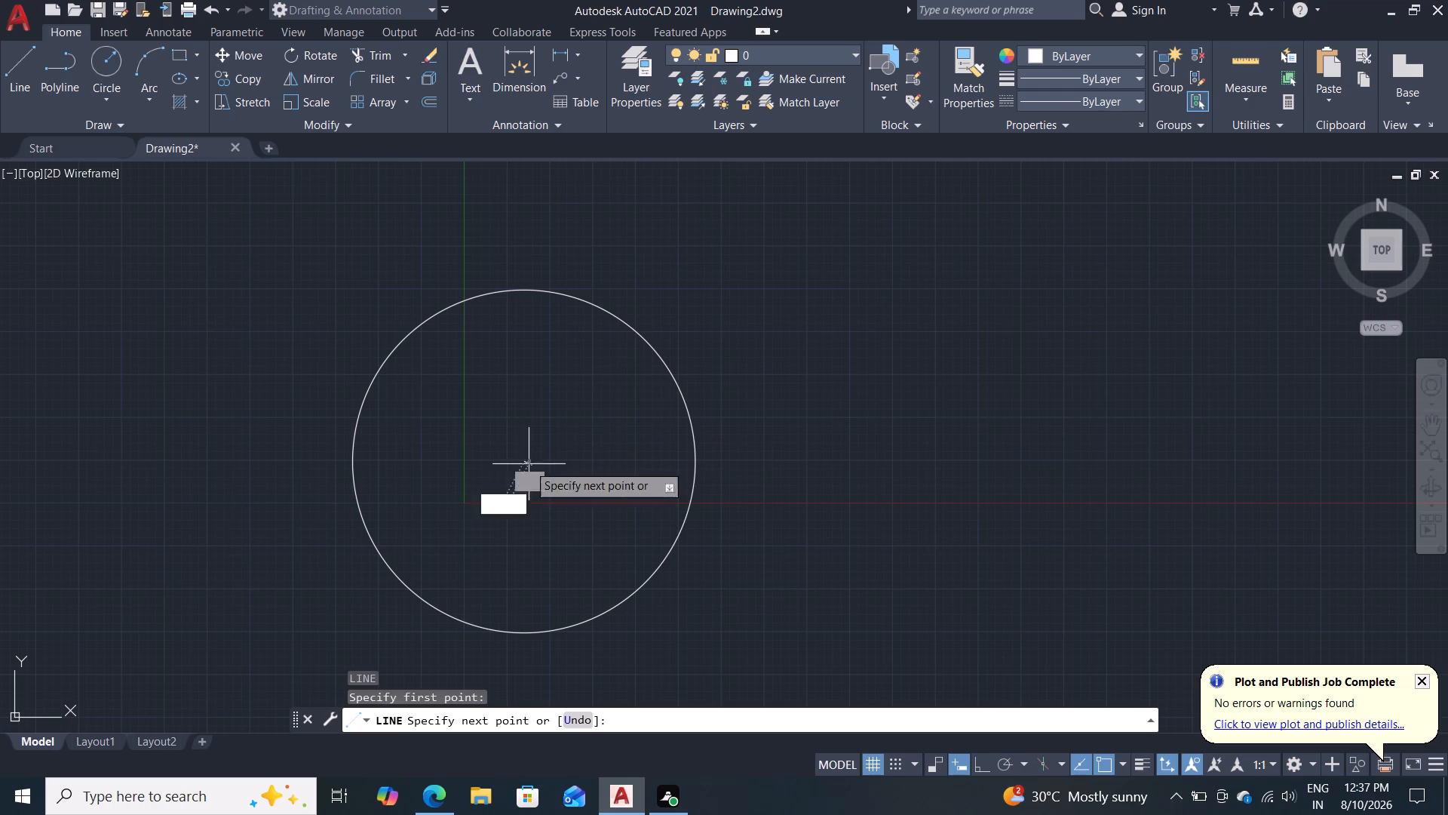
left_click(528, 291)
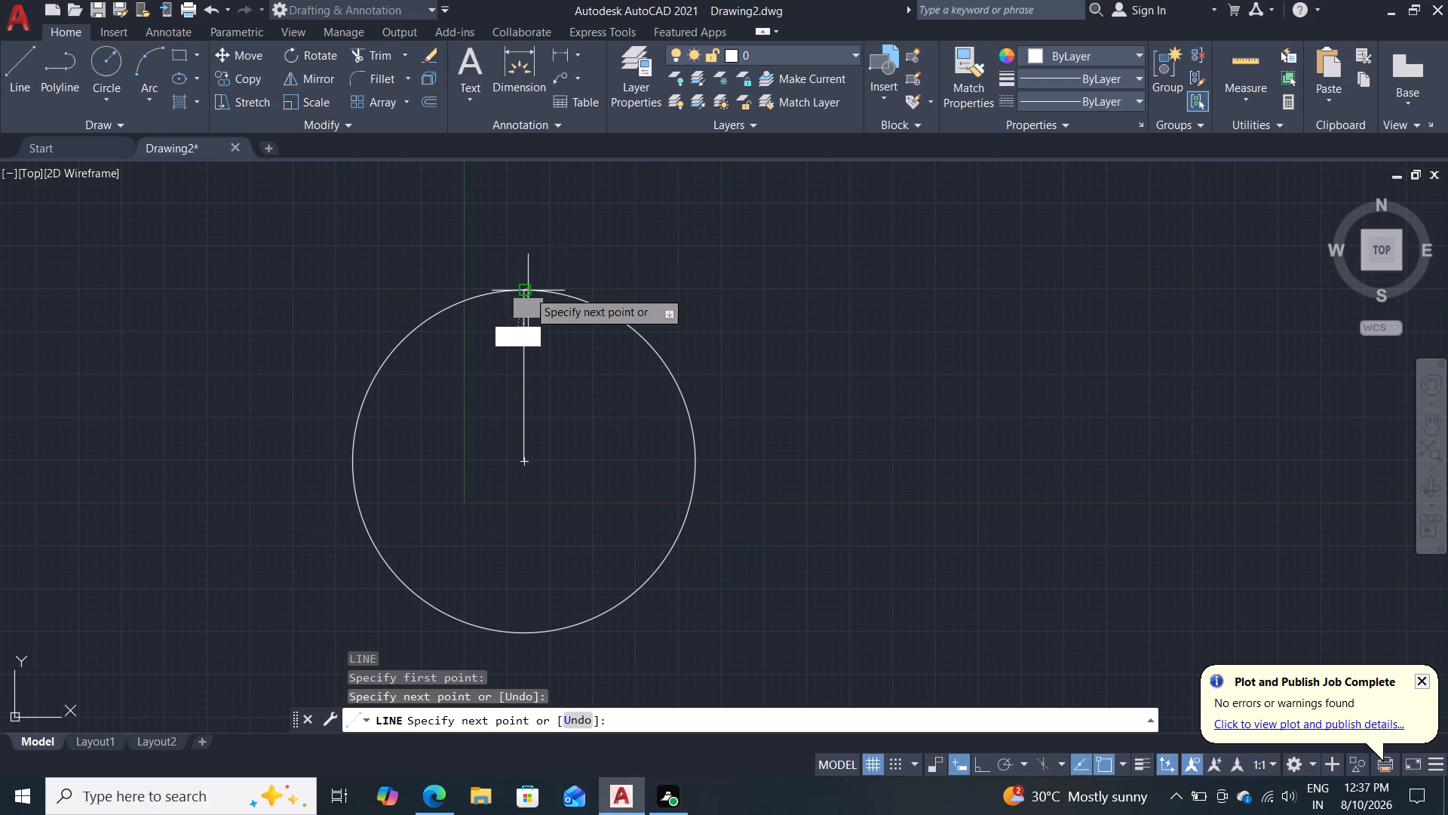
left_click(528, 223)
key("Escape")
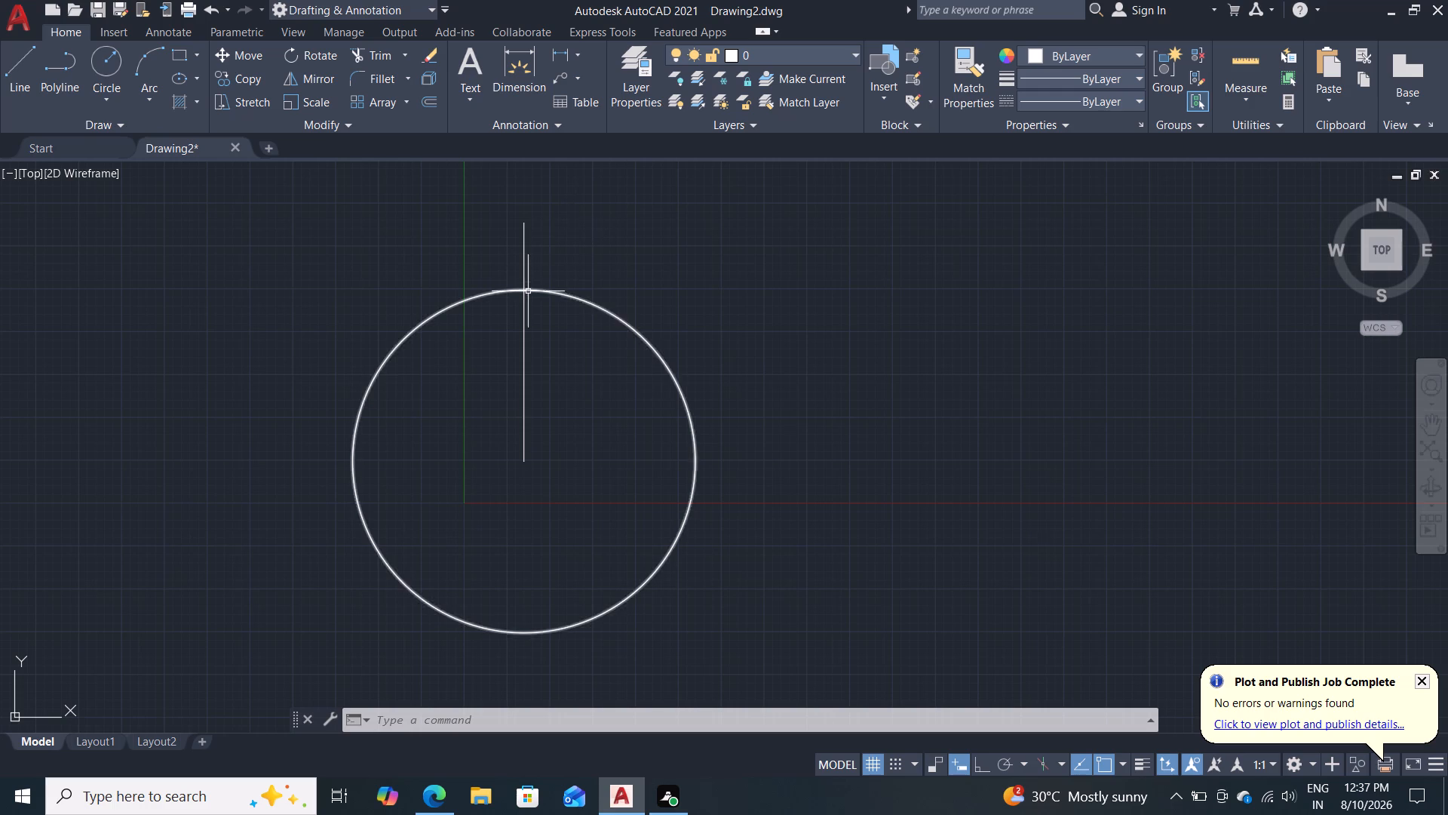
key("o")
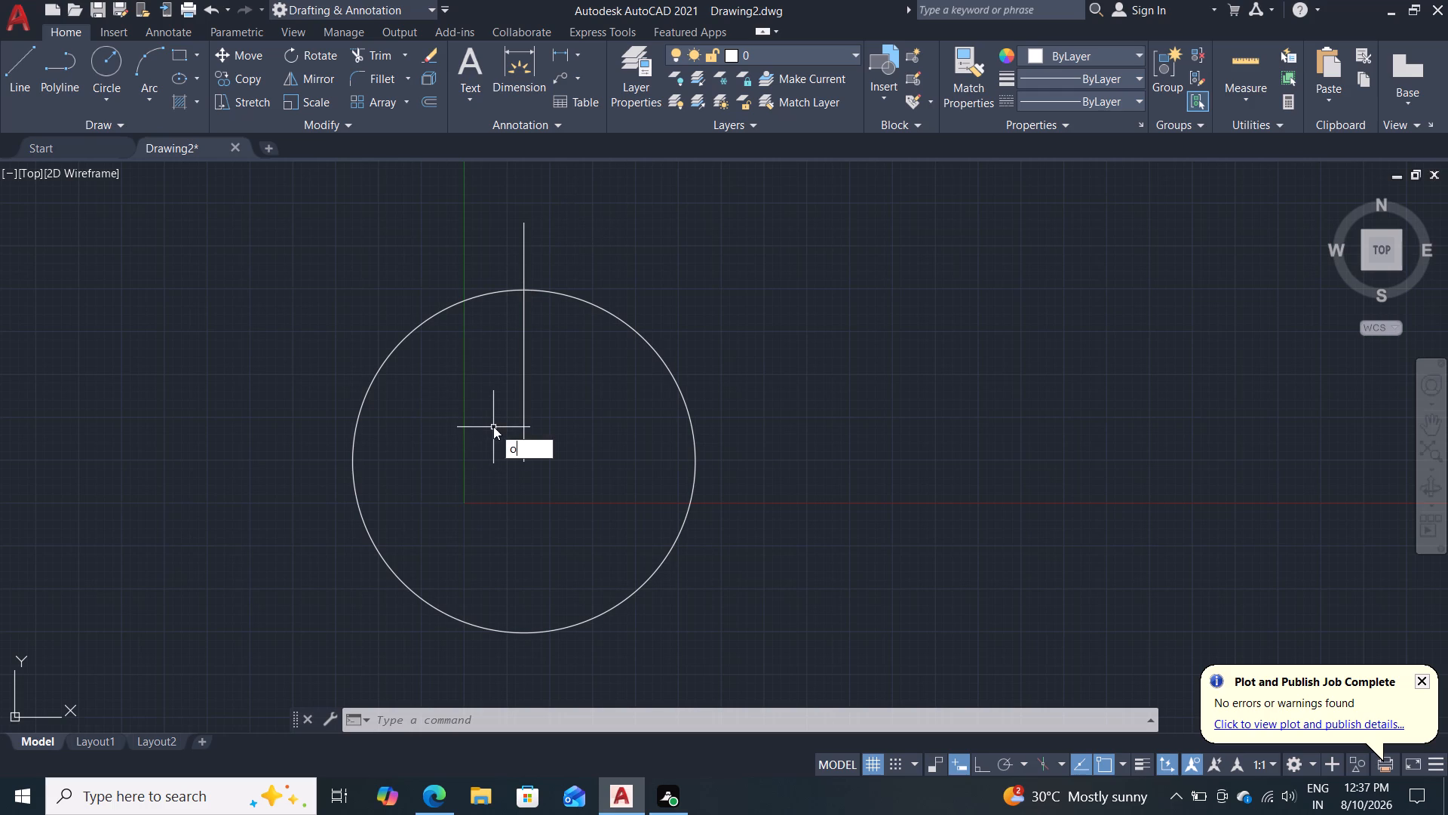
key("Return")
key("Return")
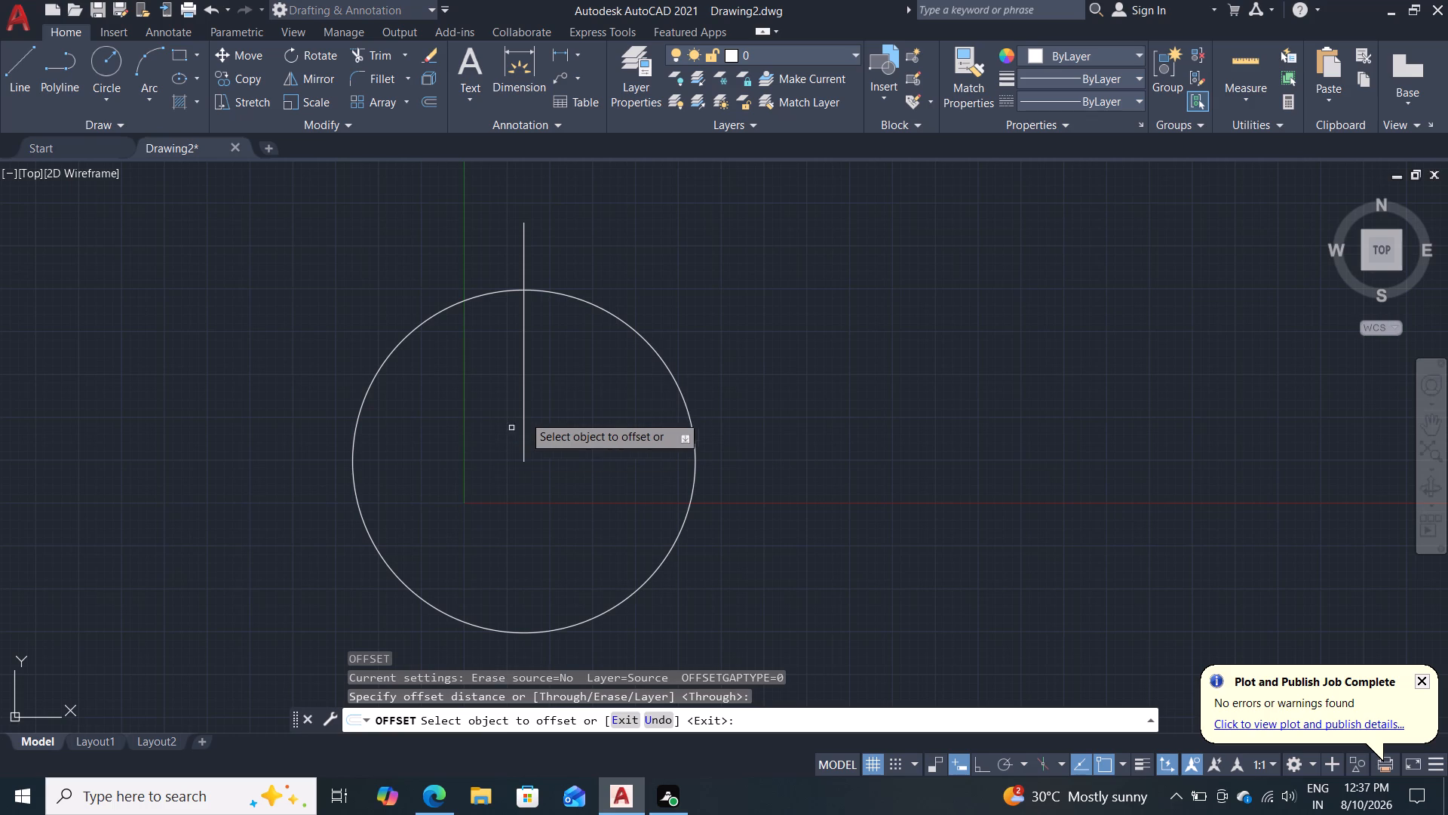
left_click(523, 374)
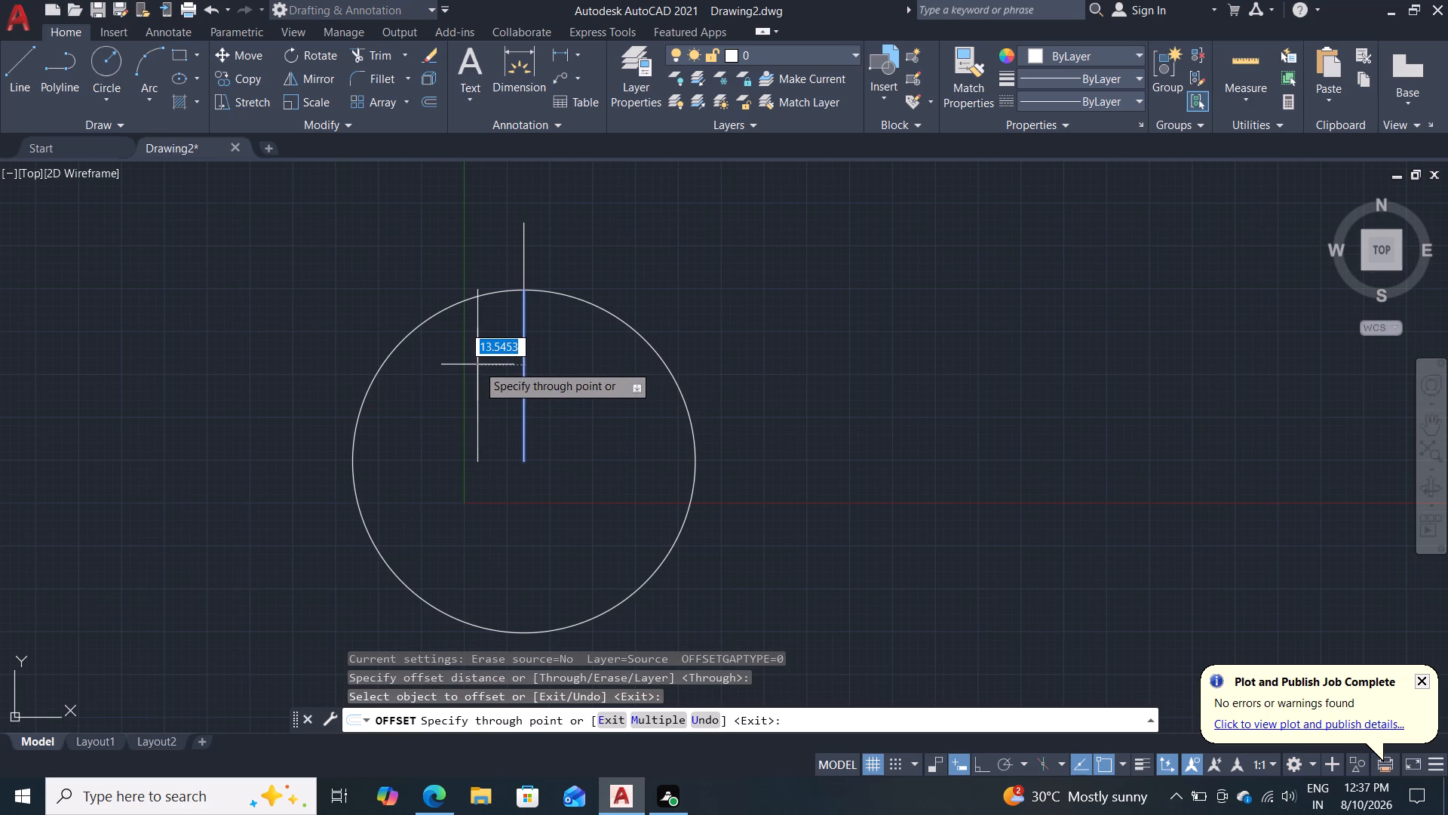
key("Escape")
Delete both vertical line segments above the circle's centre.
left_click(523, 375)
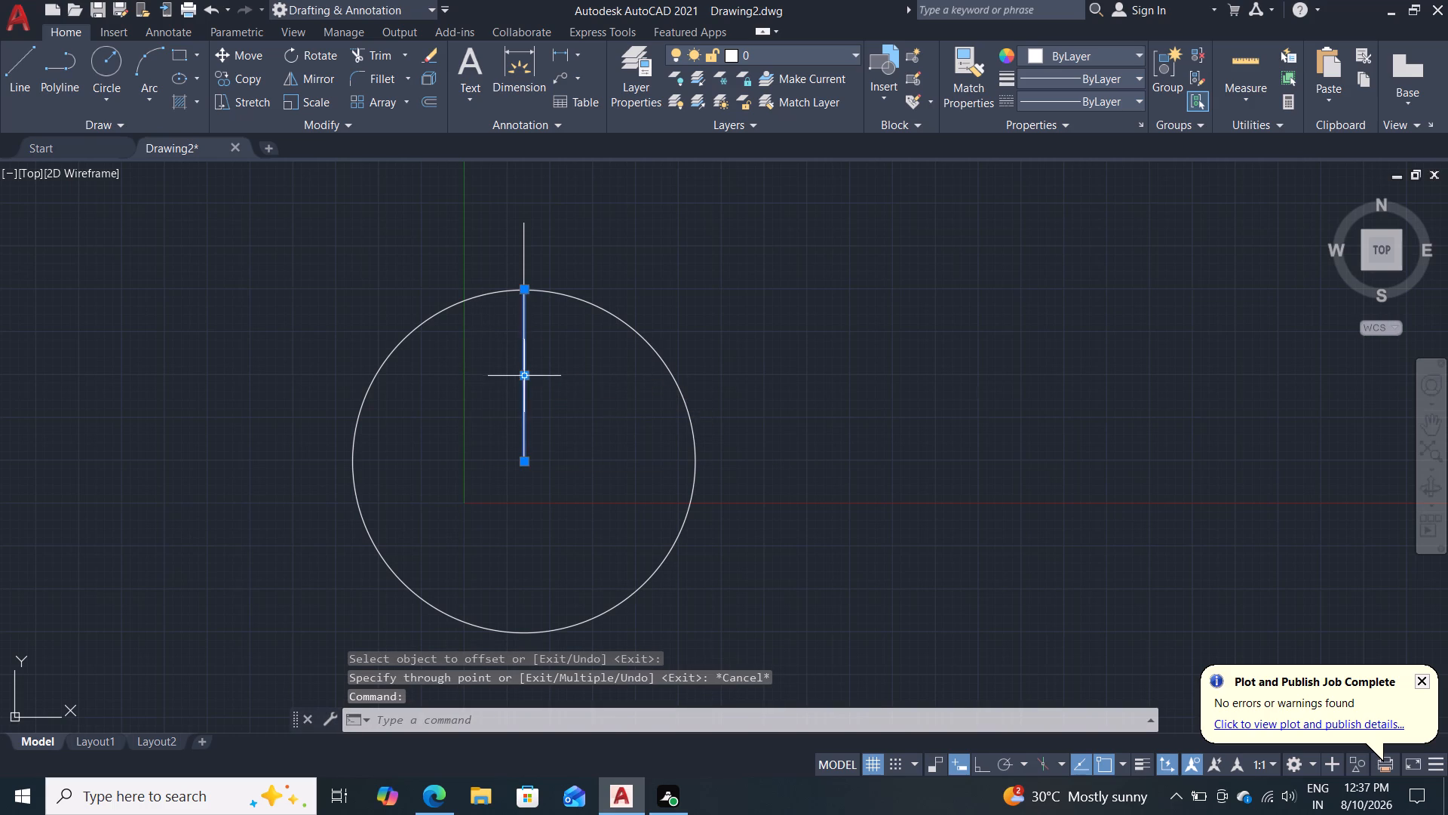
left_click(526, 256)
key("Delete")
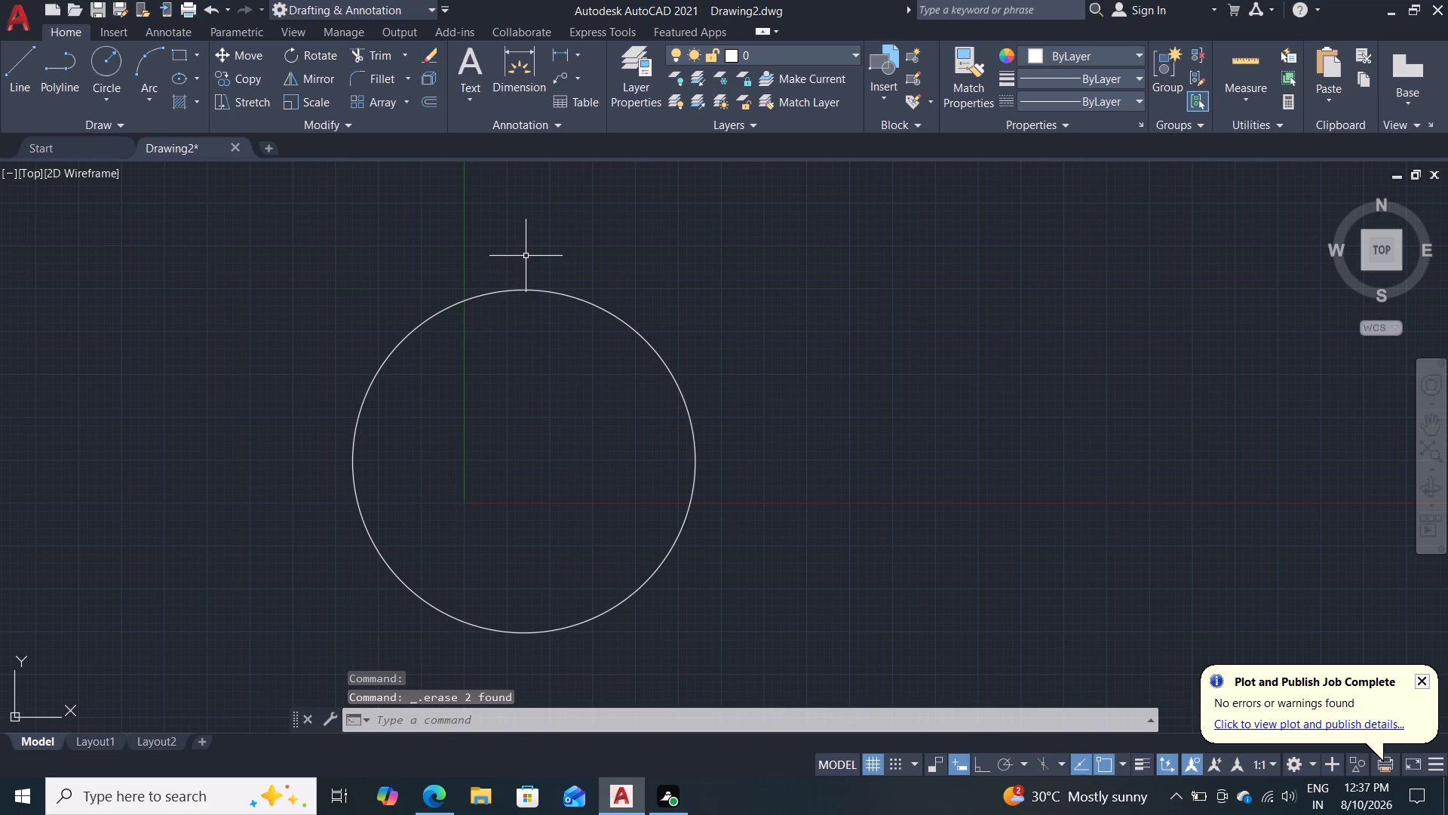
With Ortho on, draw one vertical line from the circle's centre up past the circle's top edge.
key("l")
key("Return")
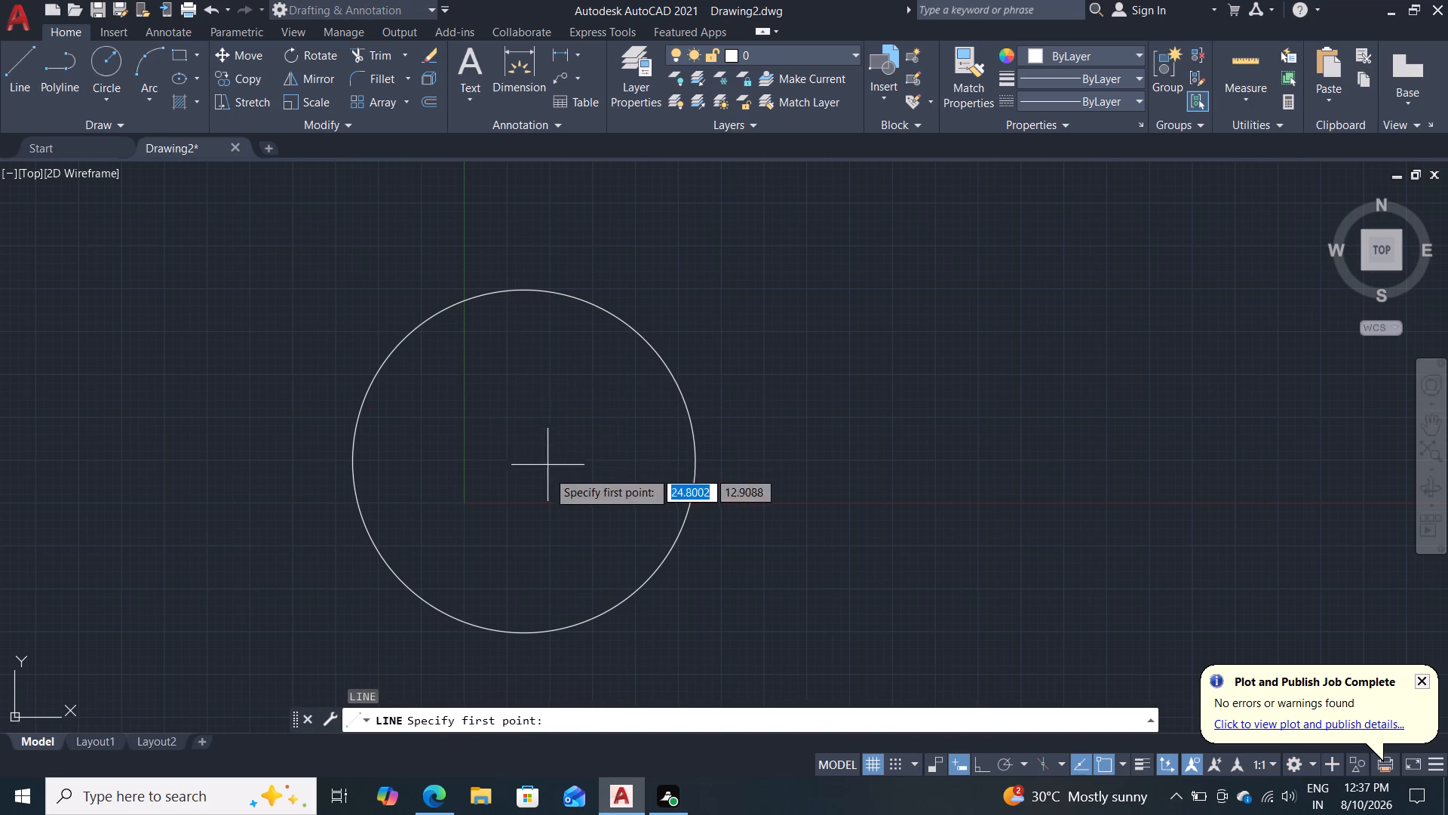
left_click(523, 454)
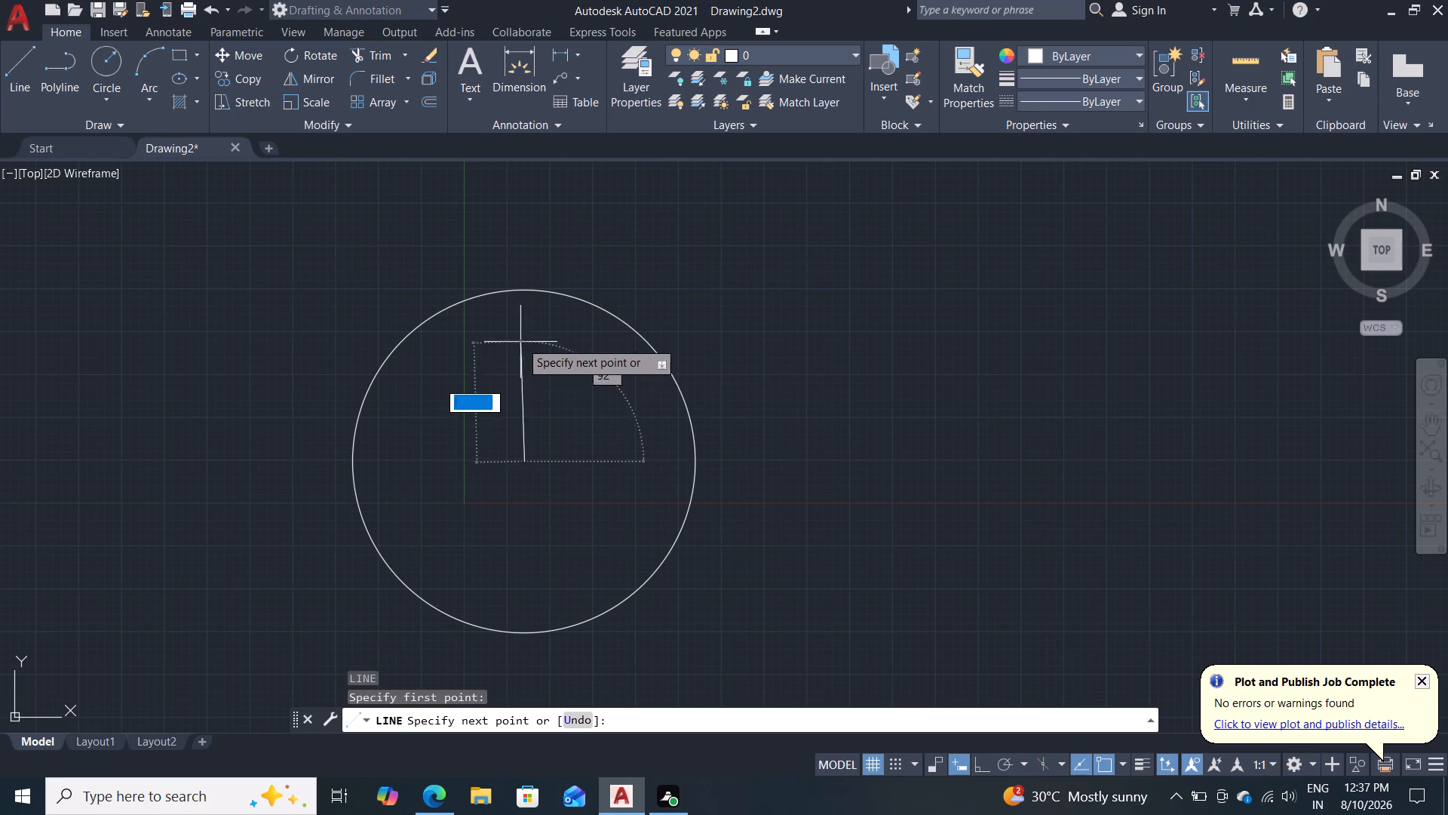
key("F8")
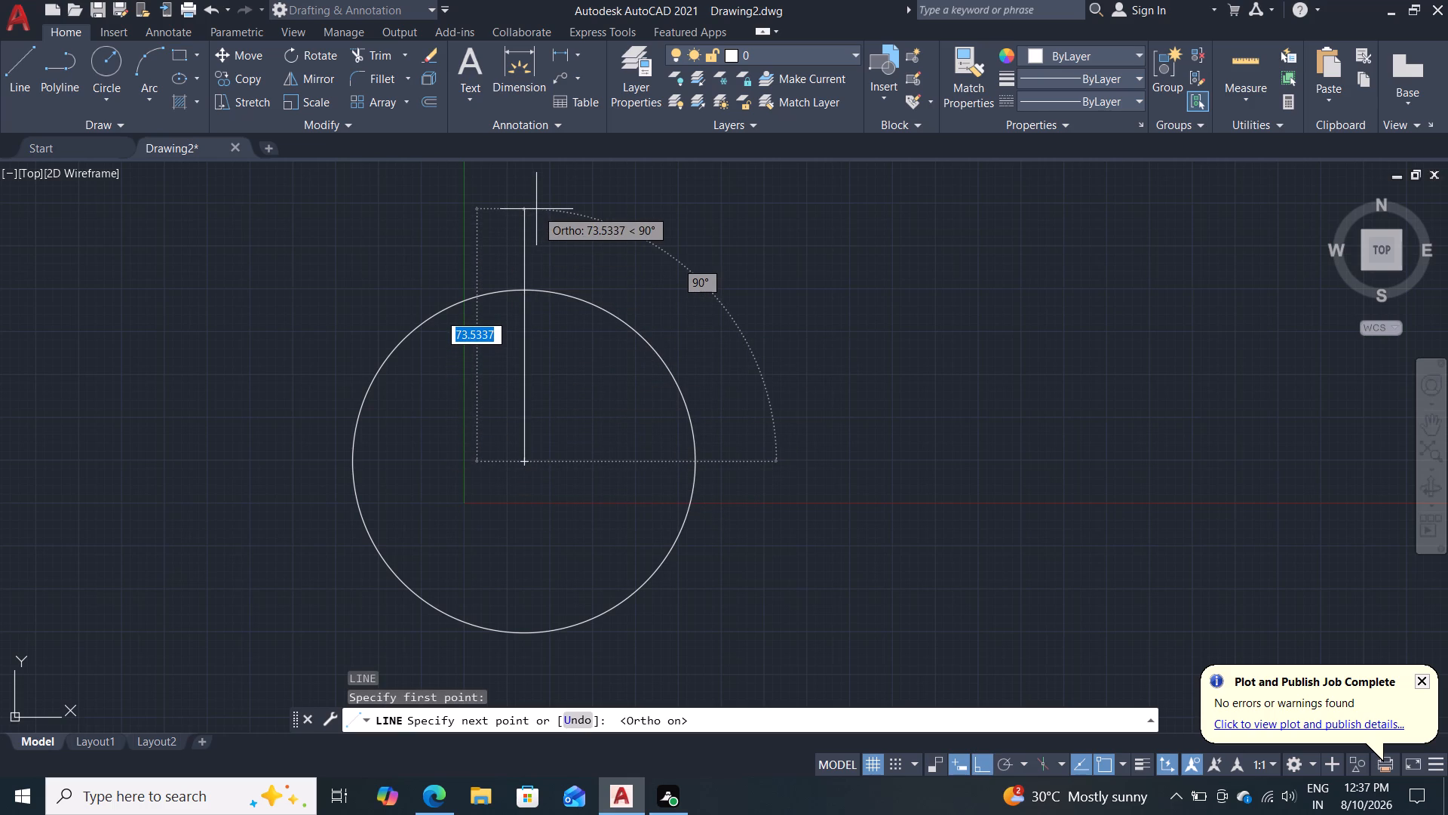
left_click(520, 183)
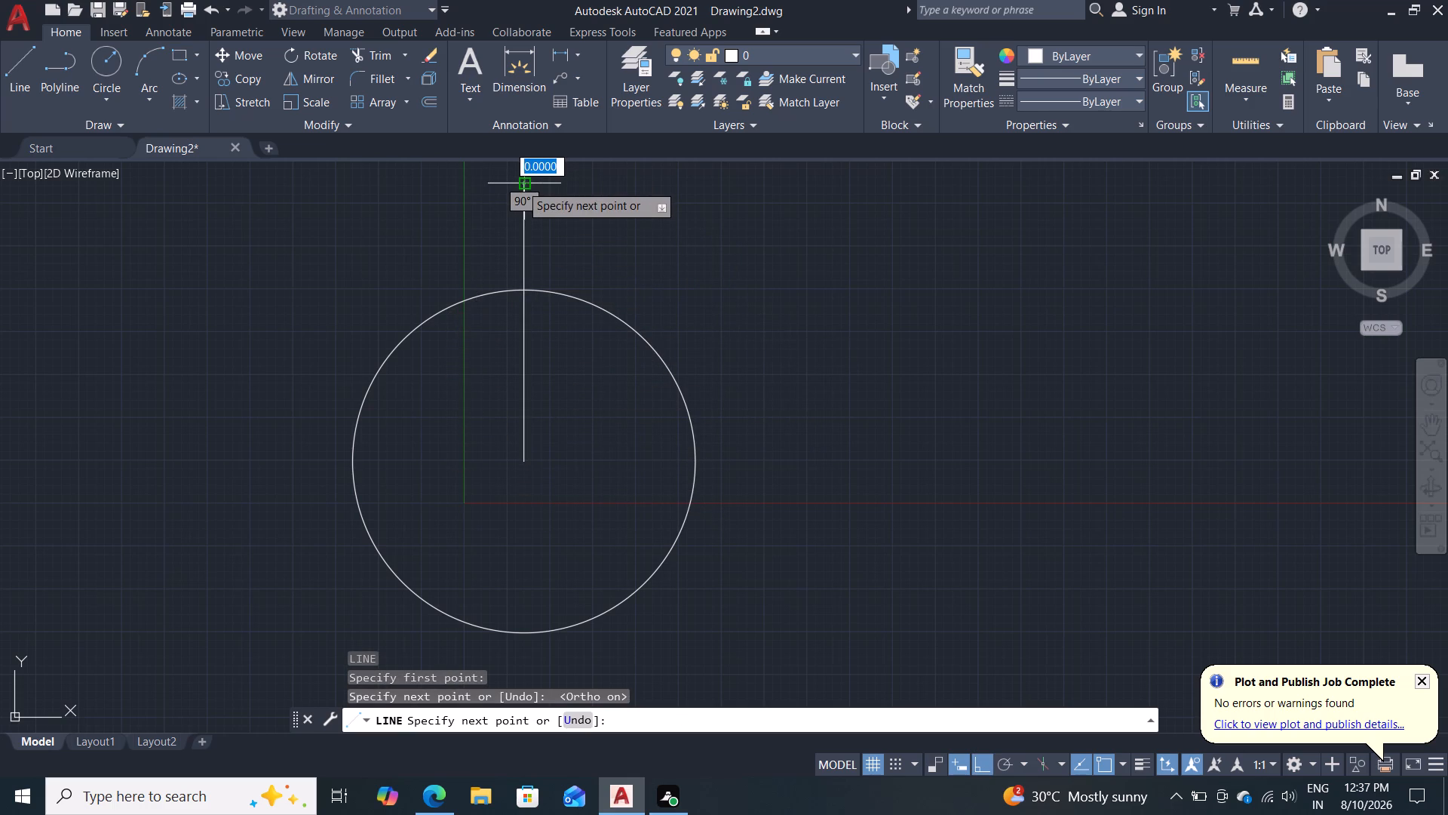
key("Escape")
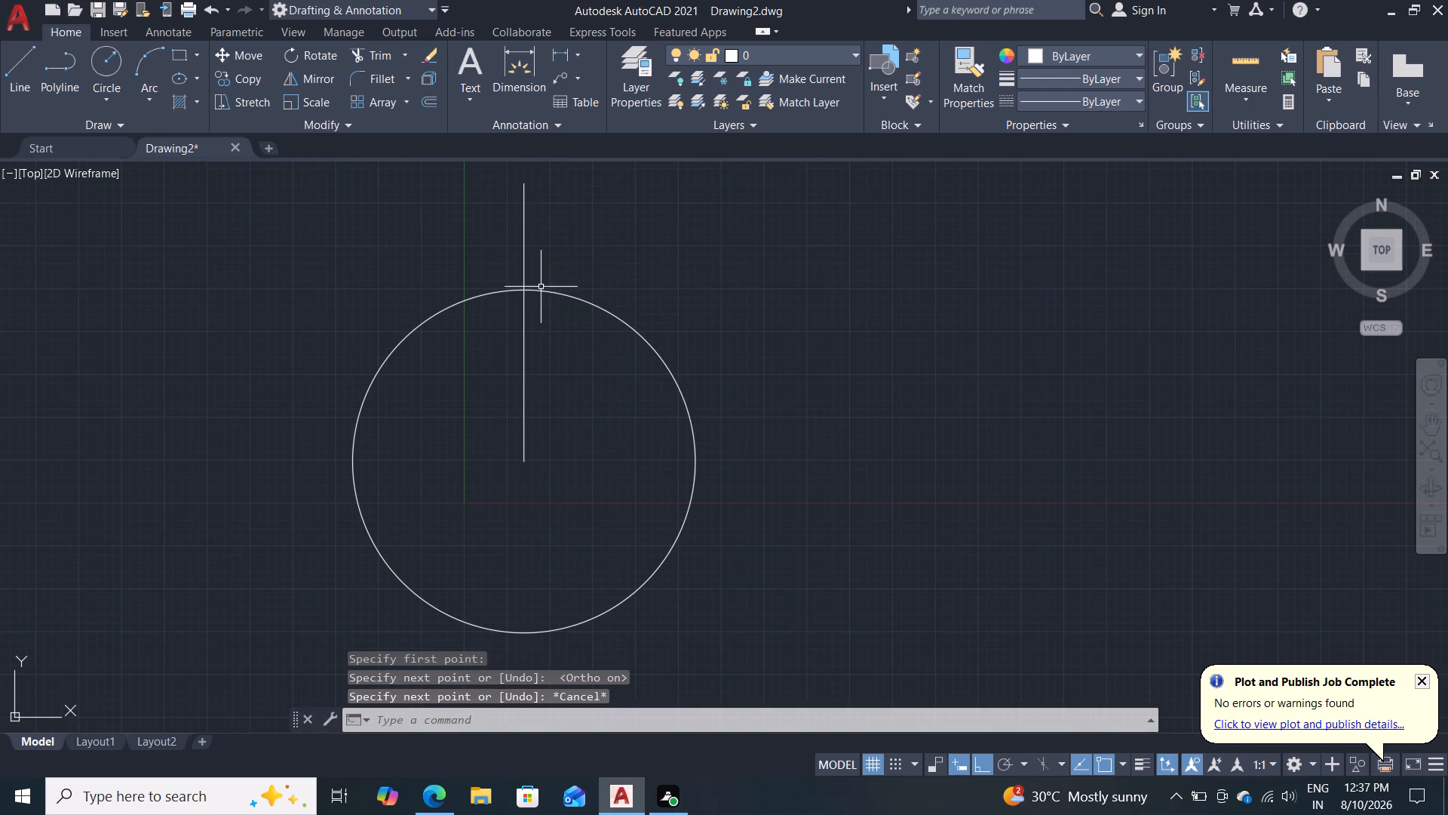
Offset the vertical centre line by 7.5 to each side.
key("o")
key("Return")
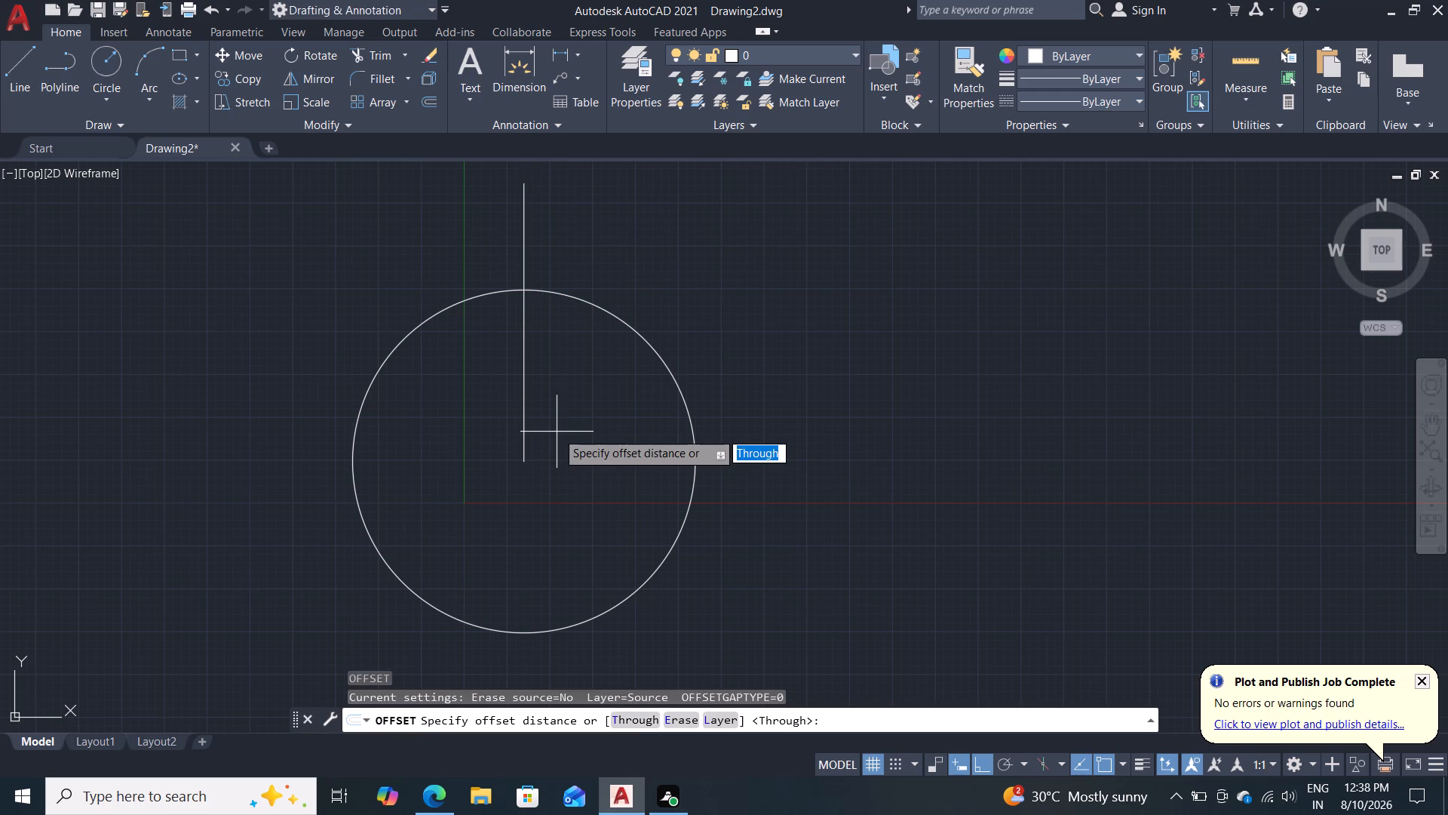
key("Return")
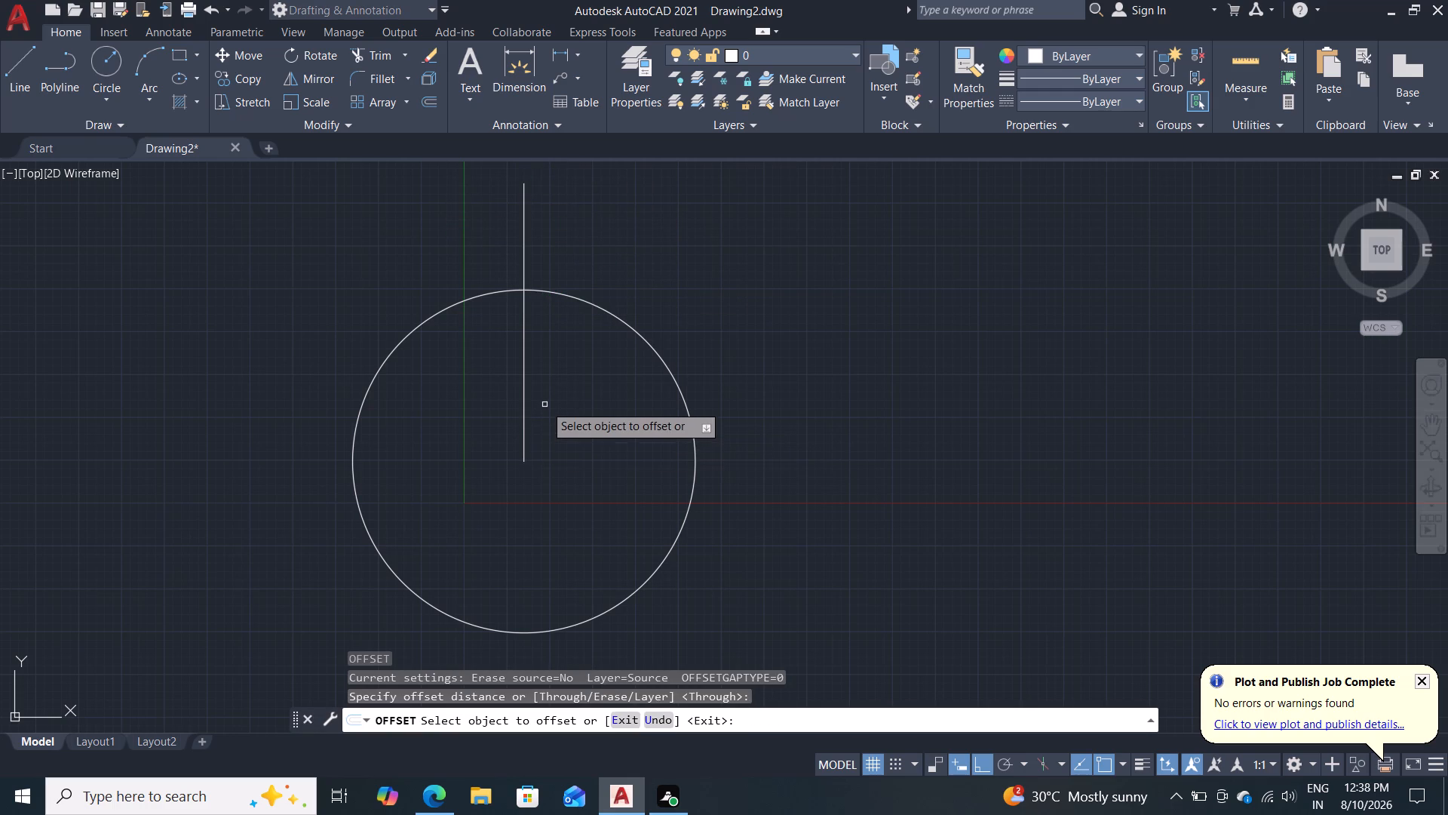
left_click(523, 396)
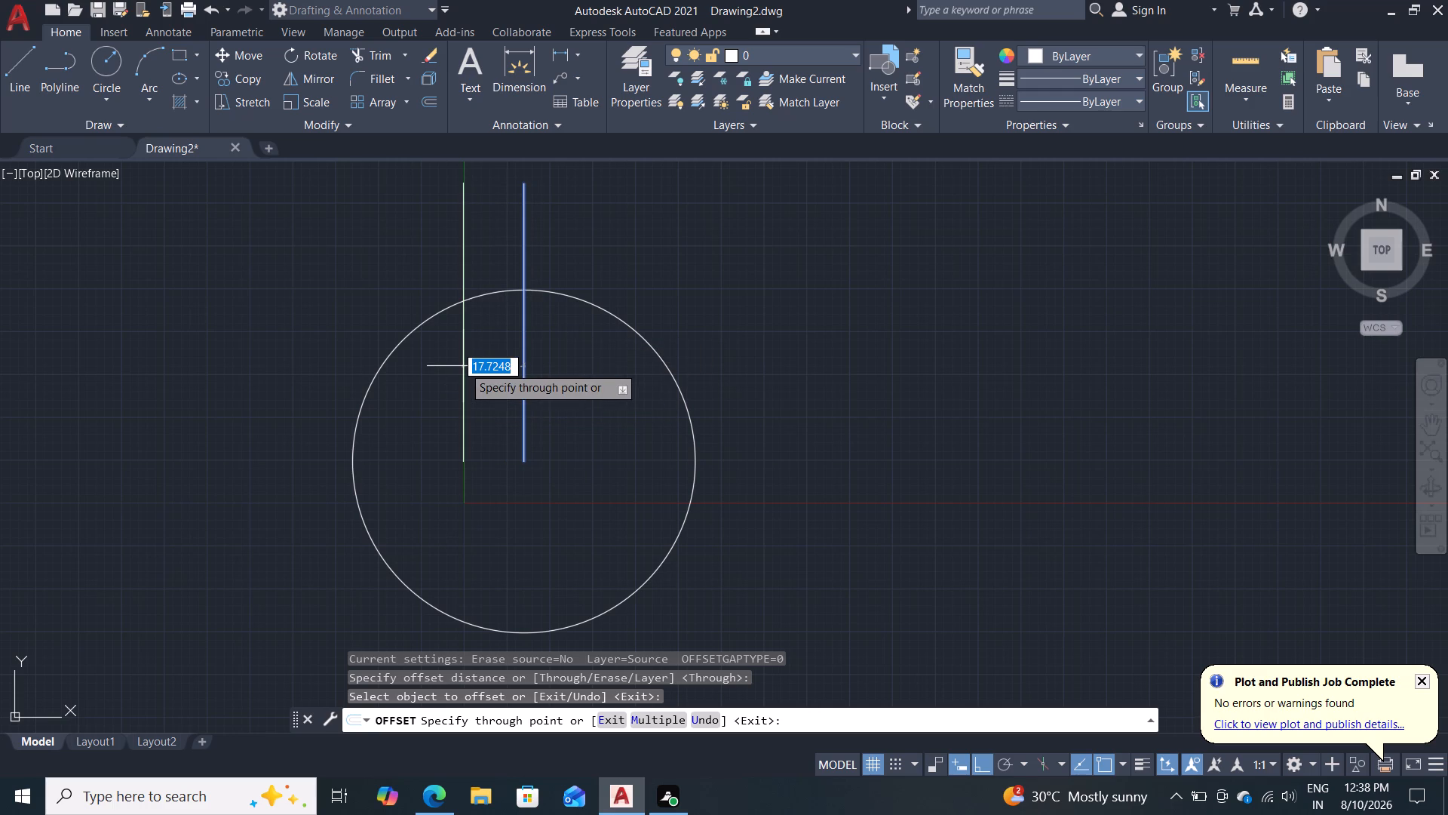
type("7.5")
key("Return")
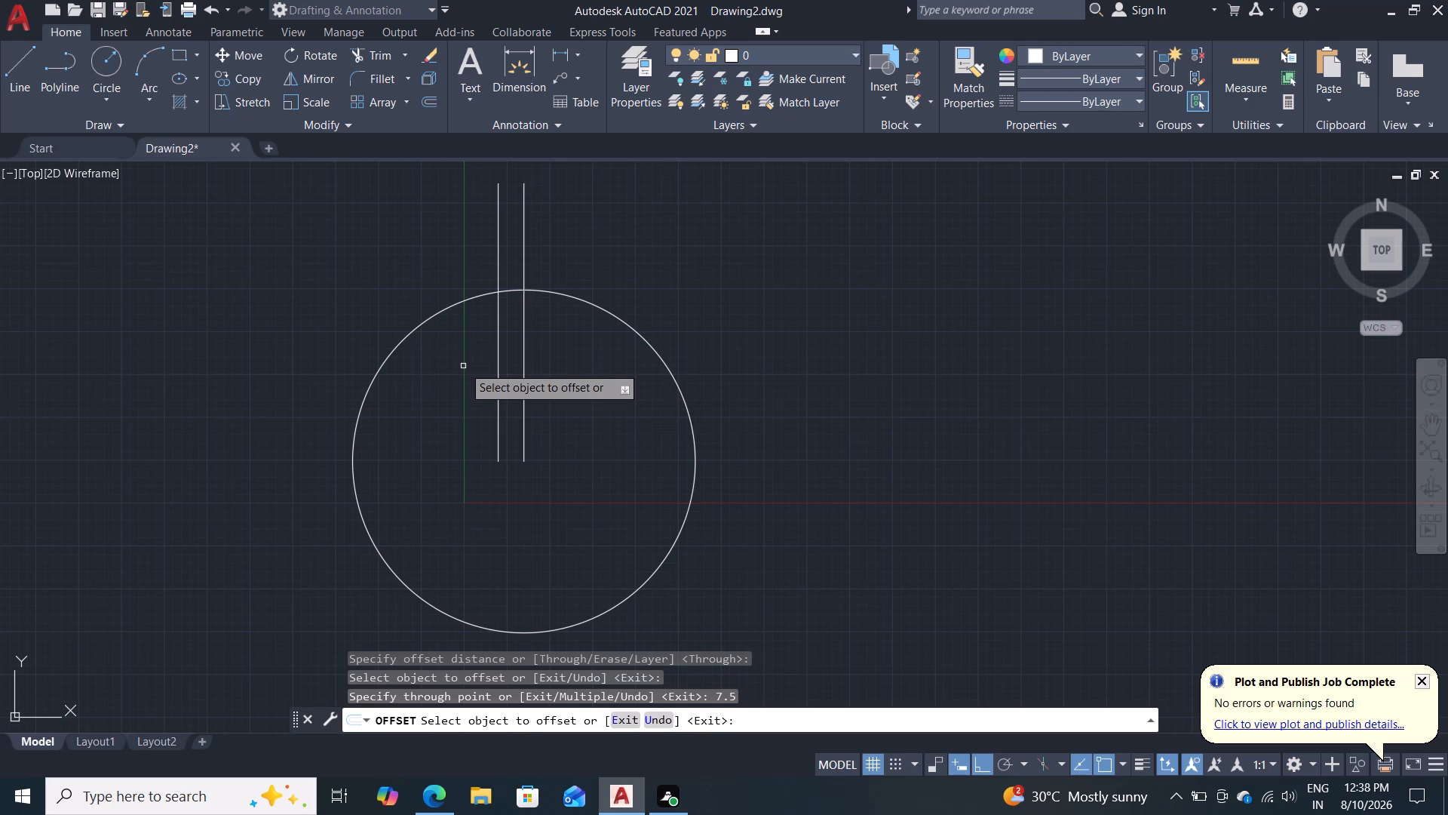
left_click(524, 350)
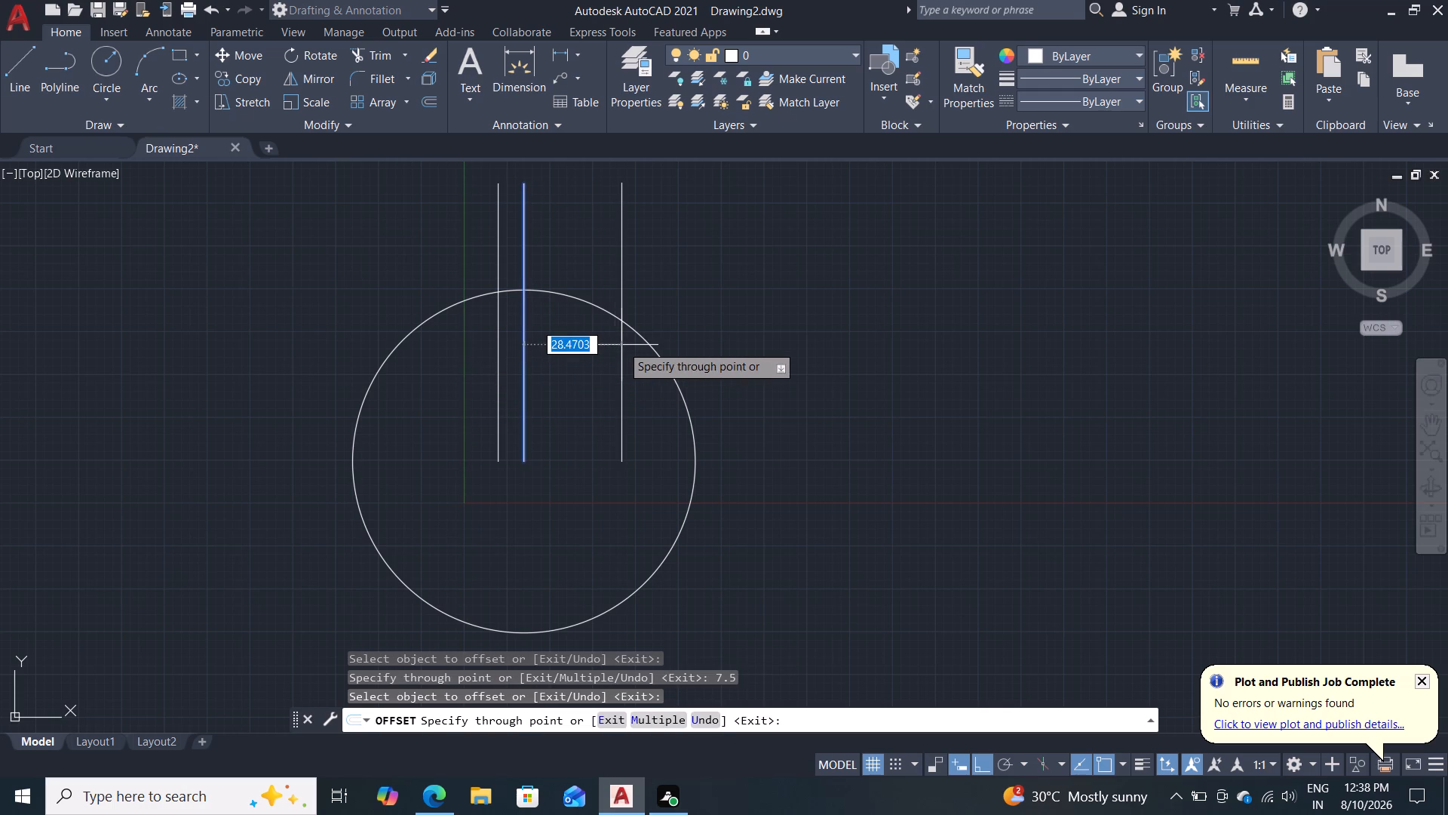
type("7.5")
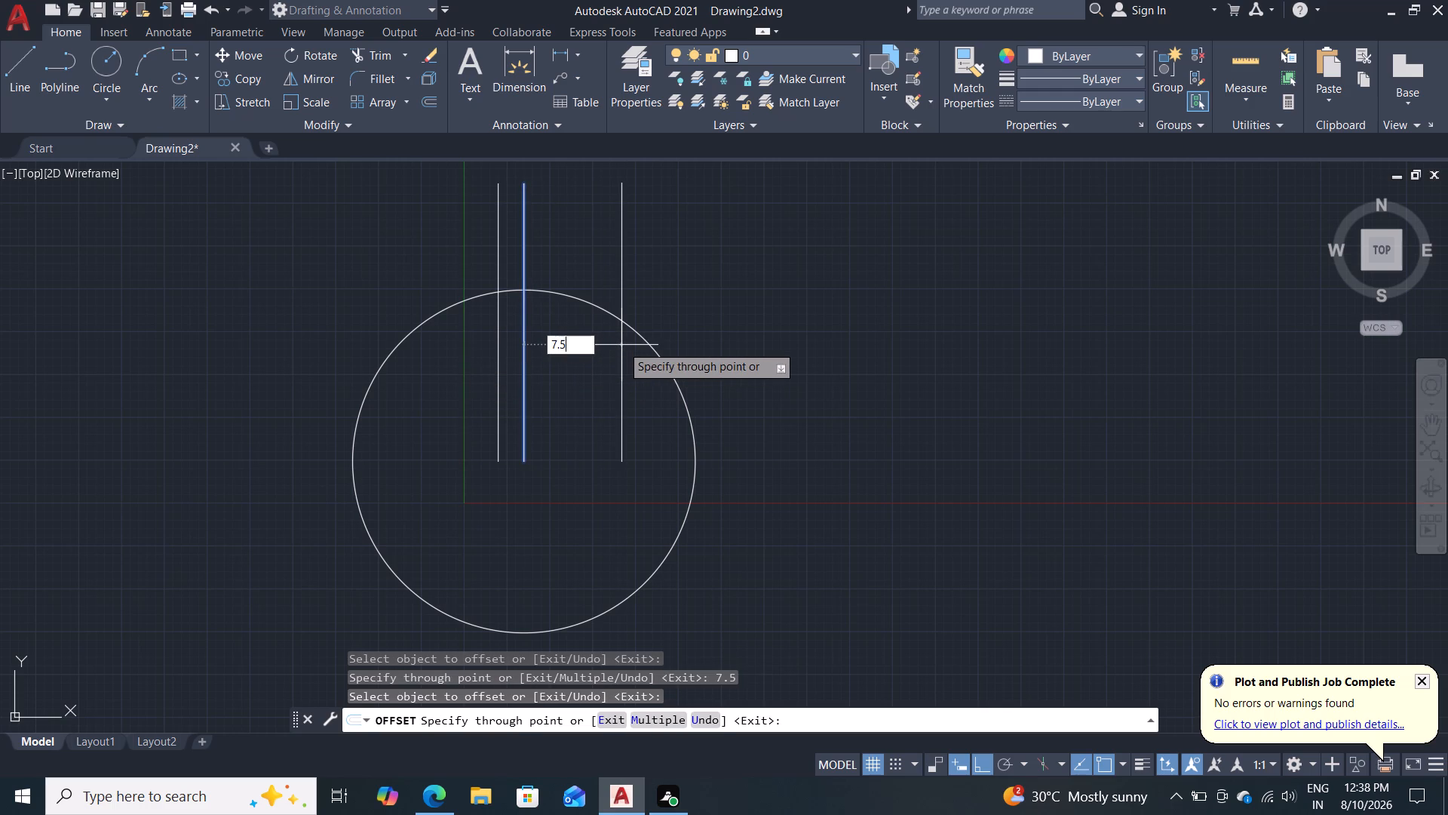
key("Return")
key("Escape")
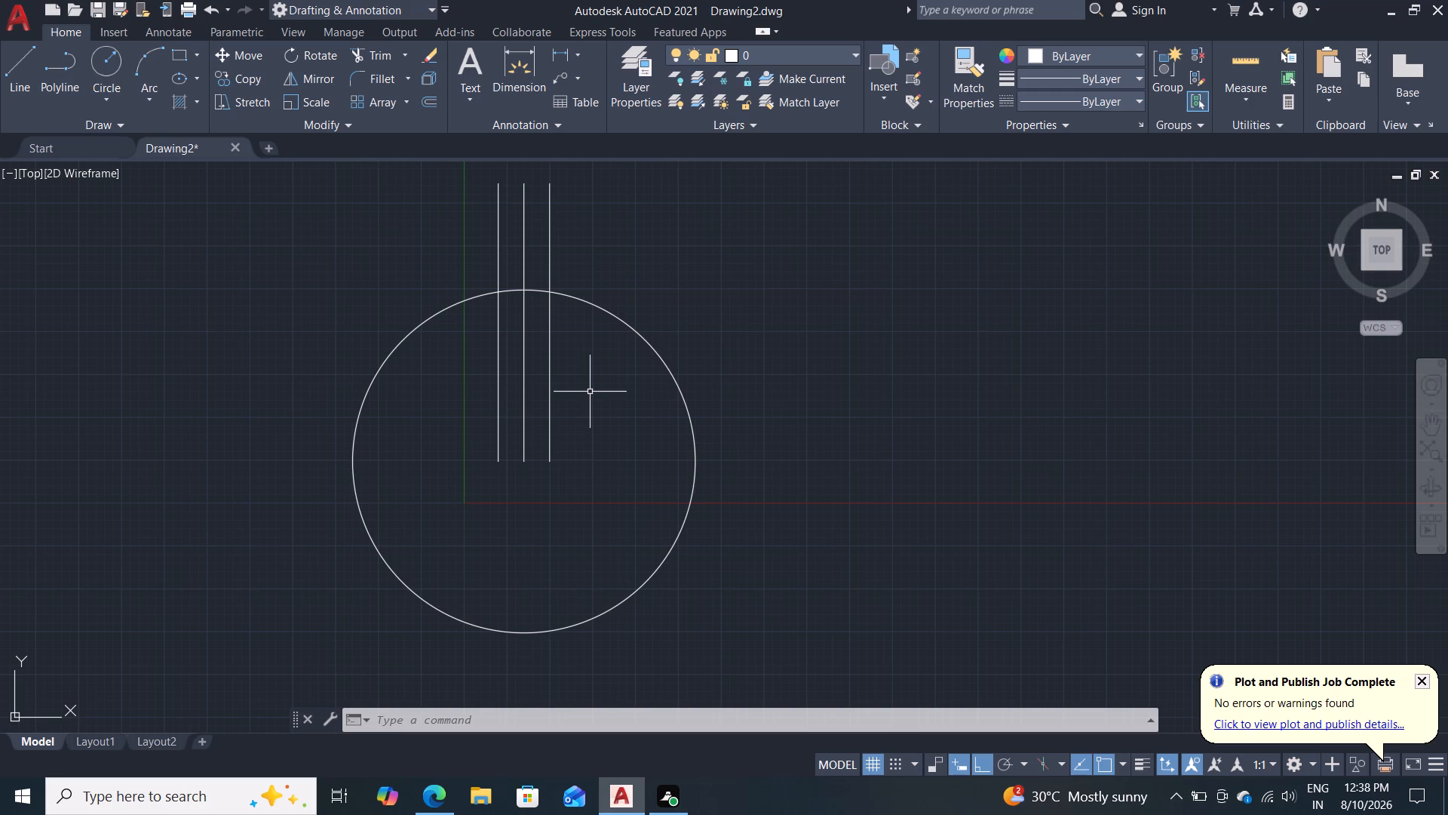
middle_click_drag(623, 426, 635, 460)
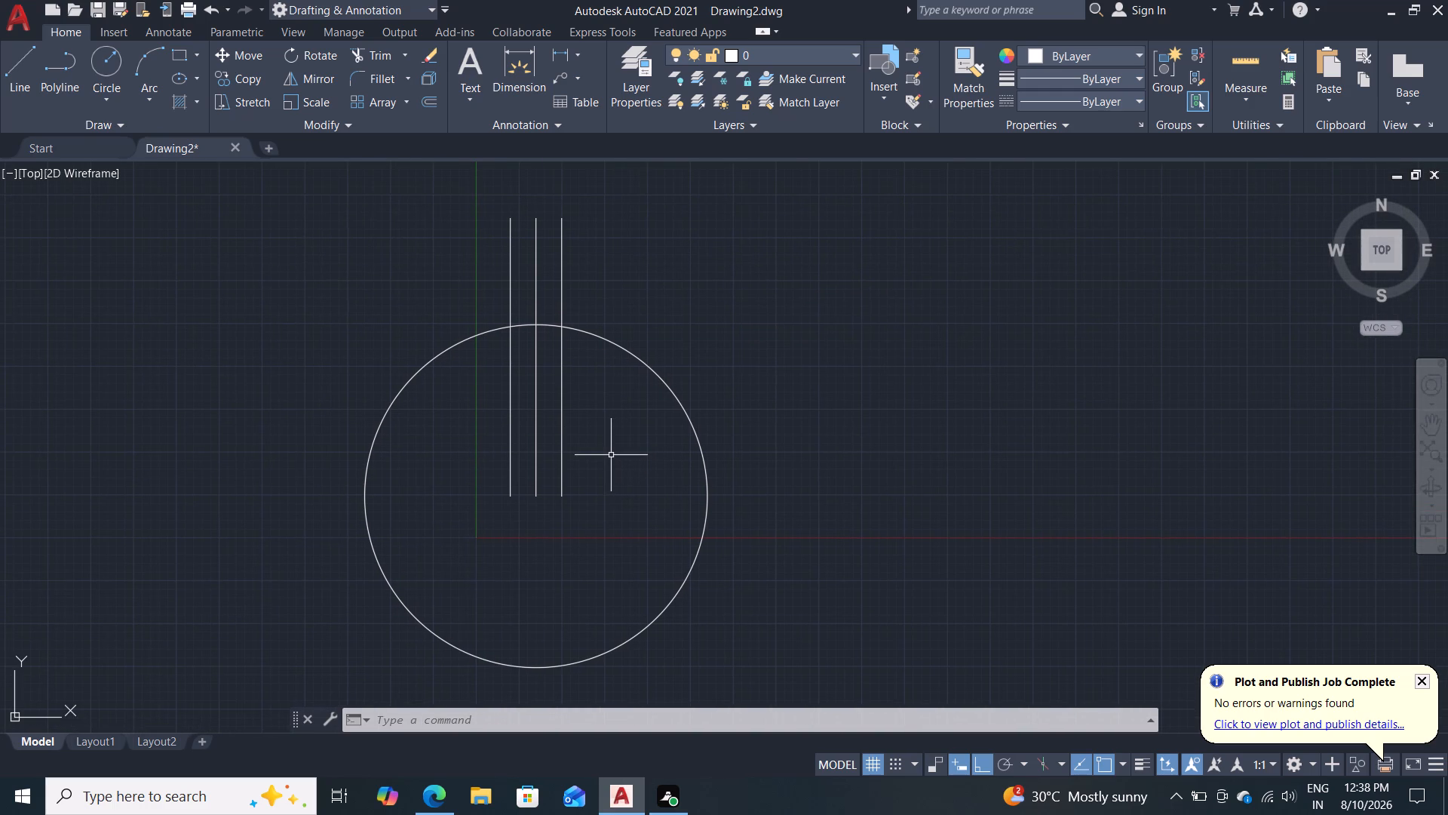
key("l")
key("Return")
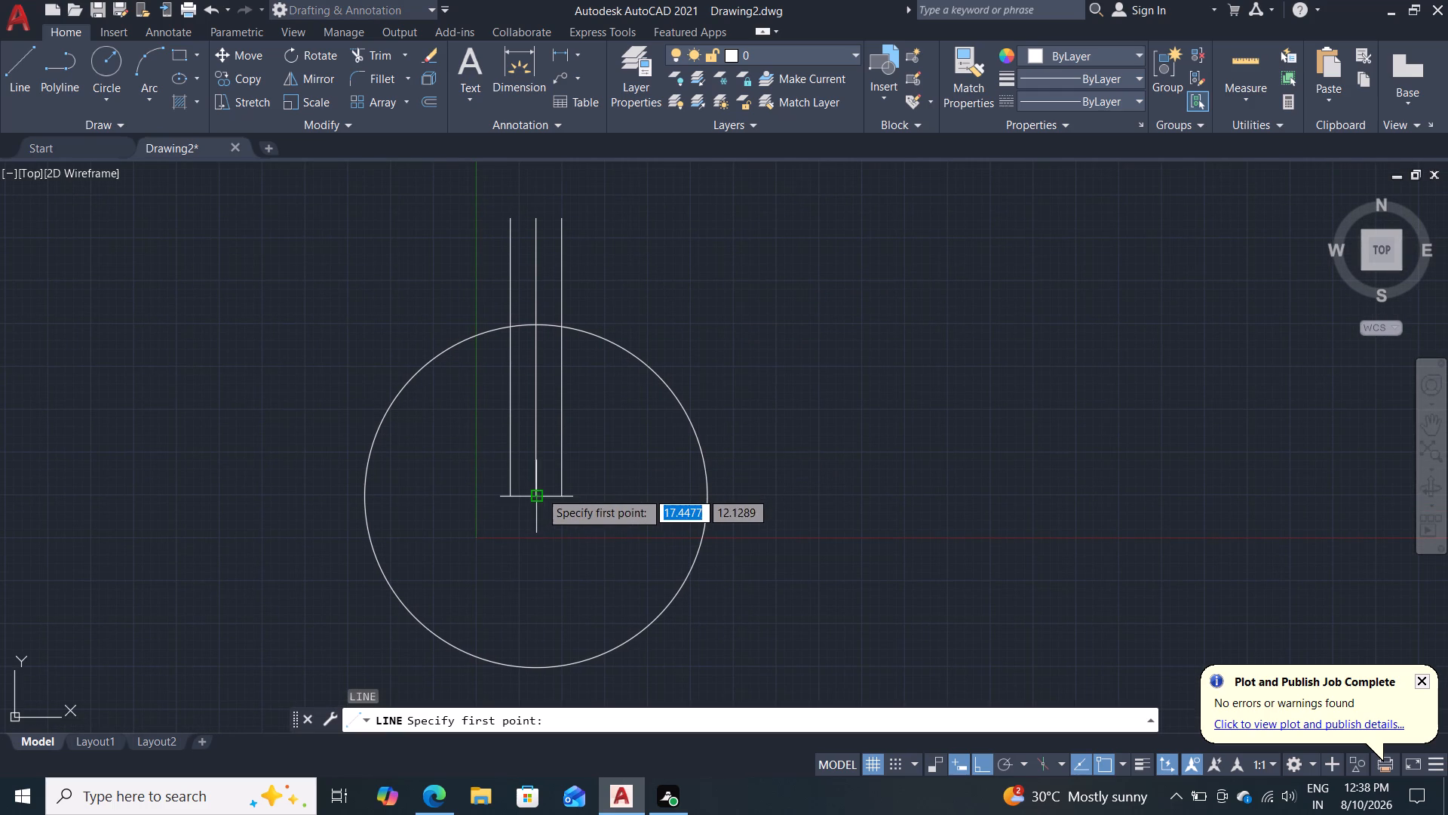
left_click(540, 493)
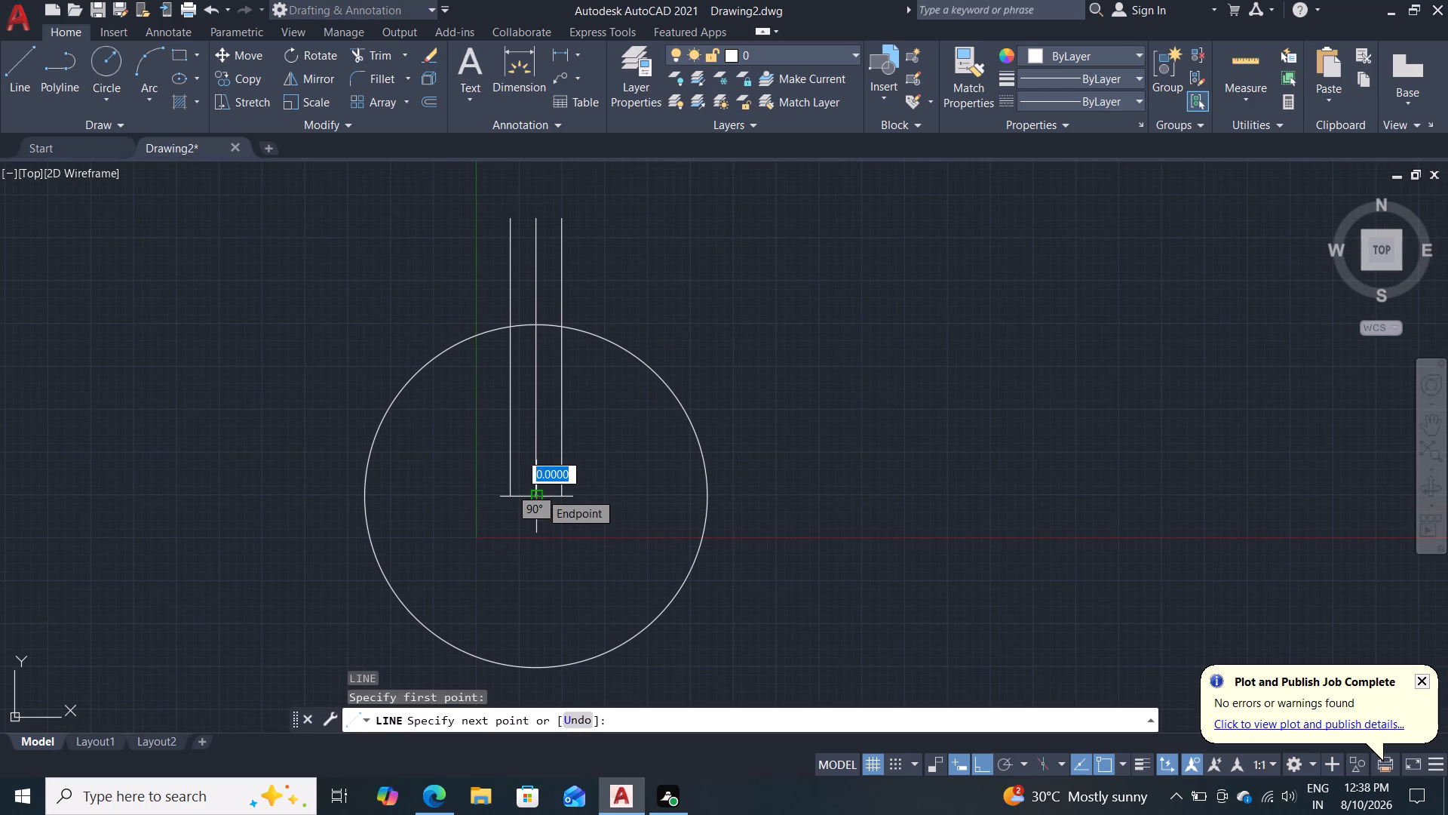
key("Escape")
Draw a horizontal line joining the lower ends of the two outer vertical lines.
key("l")
key("Return")
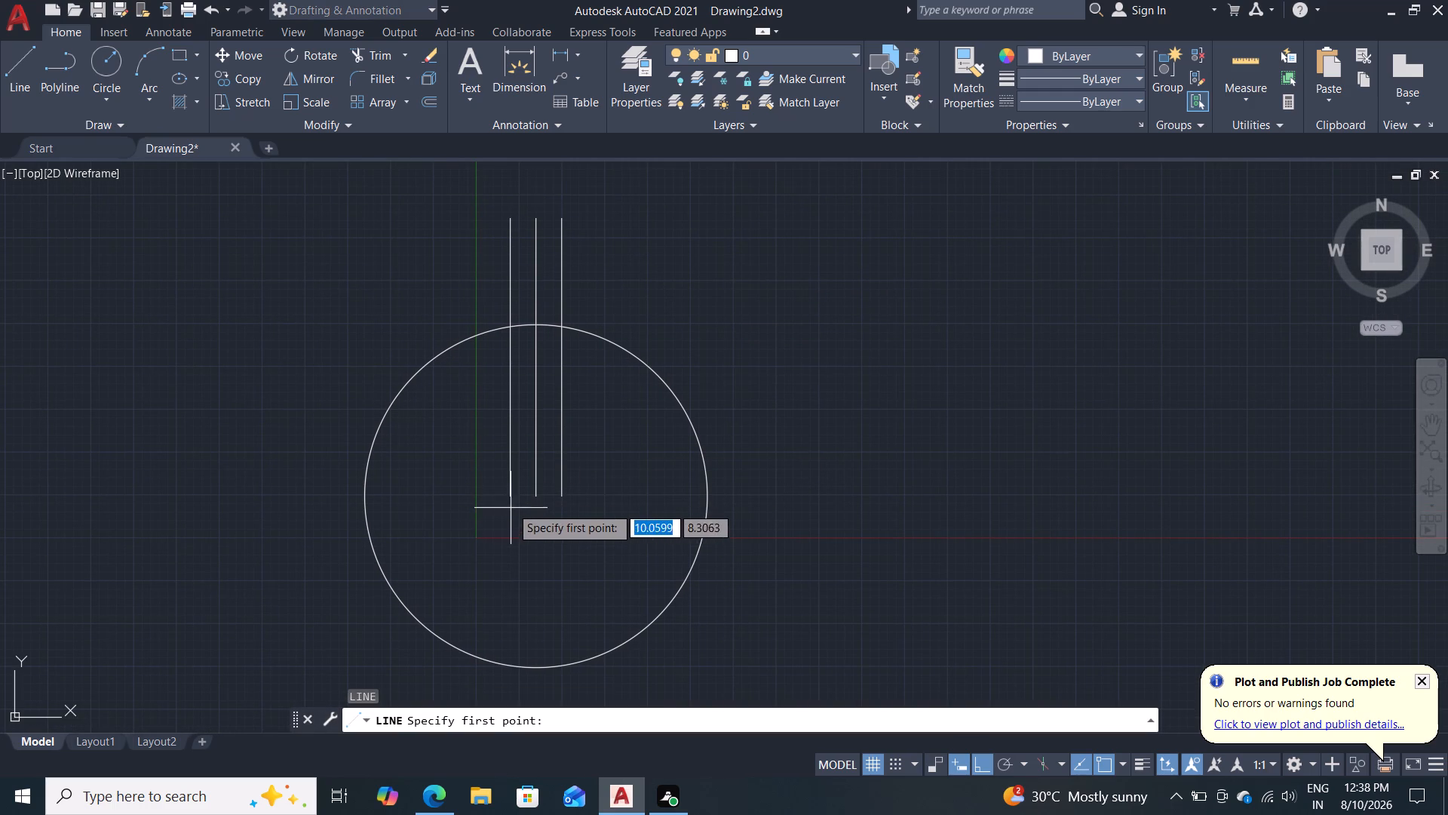
left_click(508, 494)
left_click(558, 494)
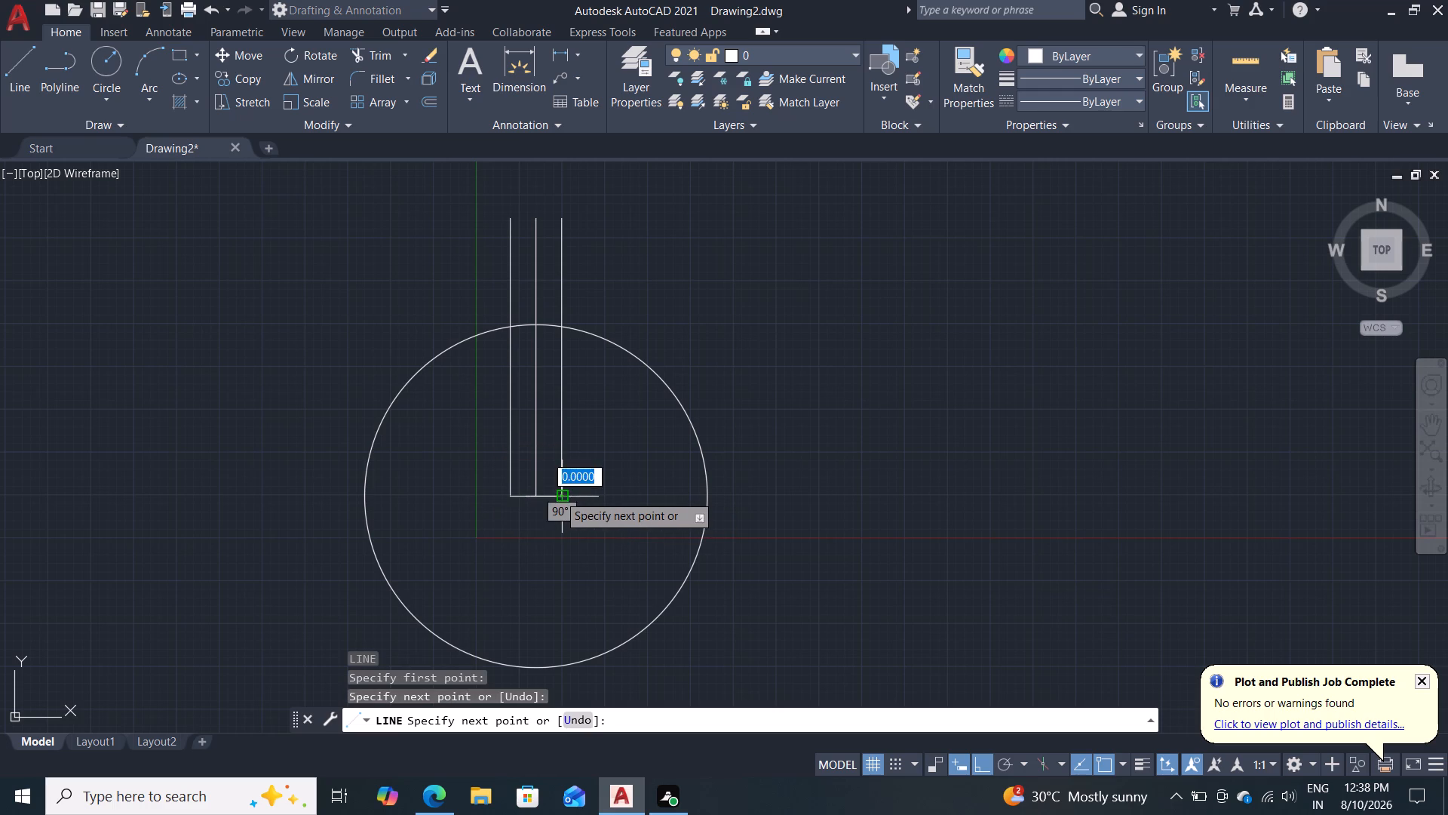
key("Escape")
Offset the short horizontal line at the circle's centre upward by 85.
key("o")
key("Return")
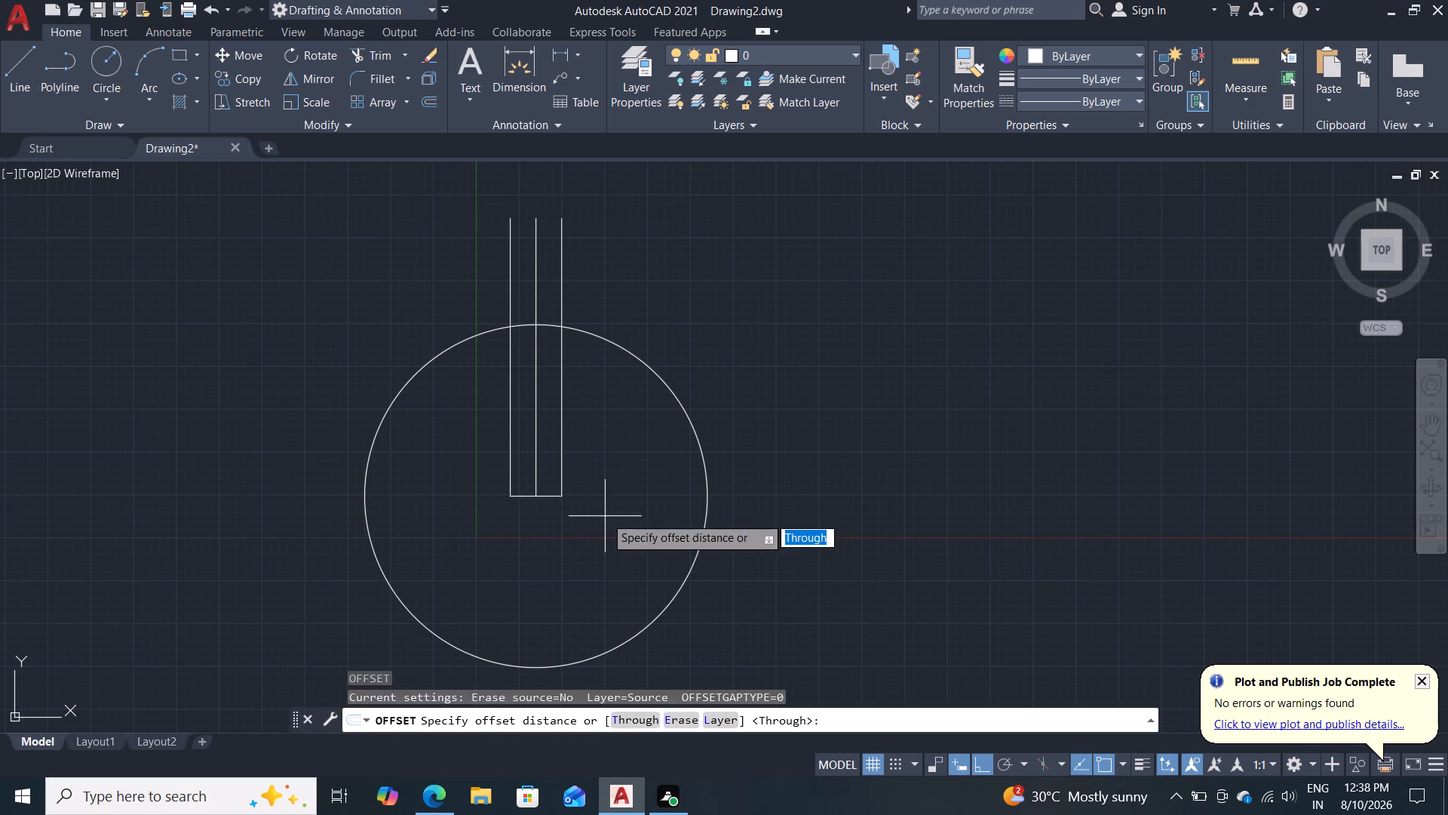
key("Return")
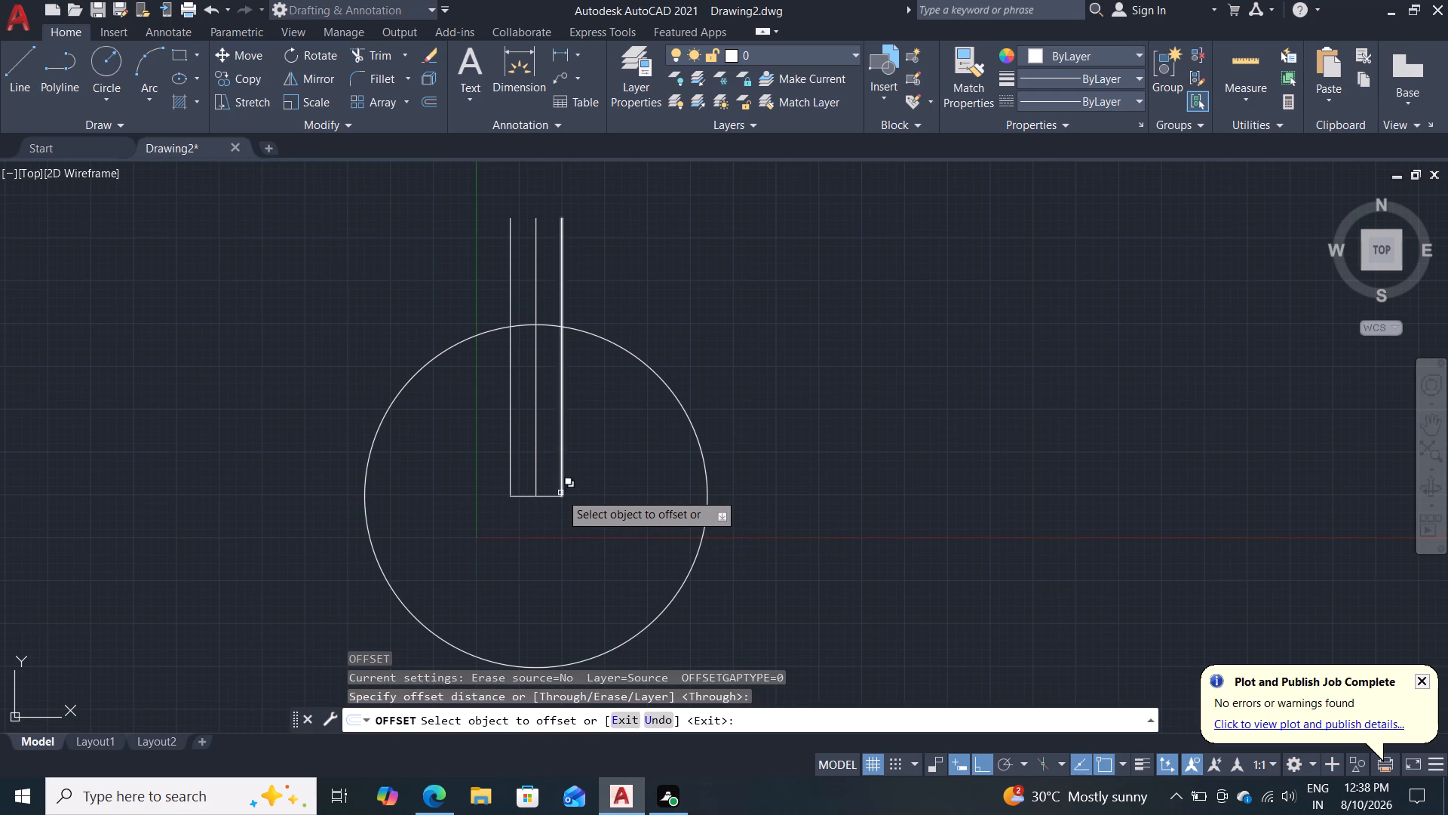
left_click(552, 497)
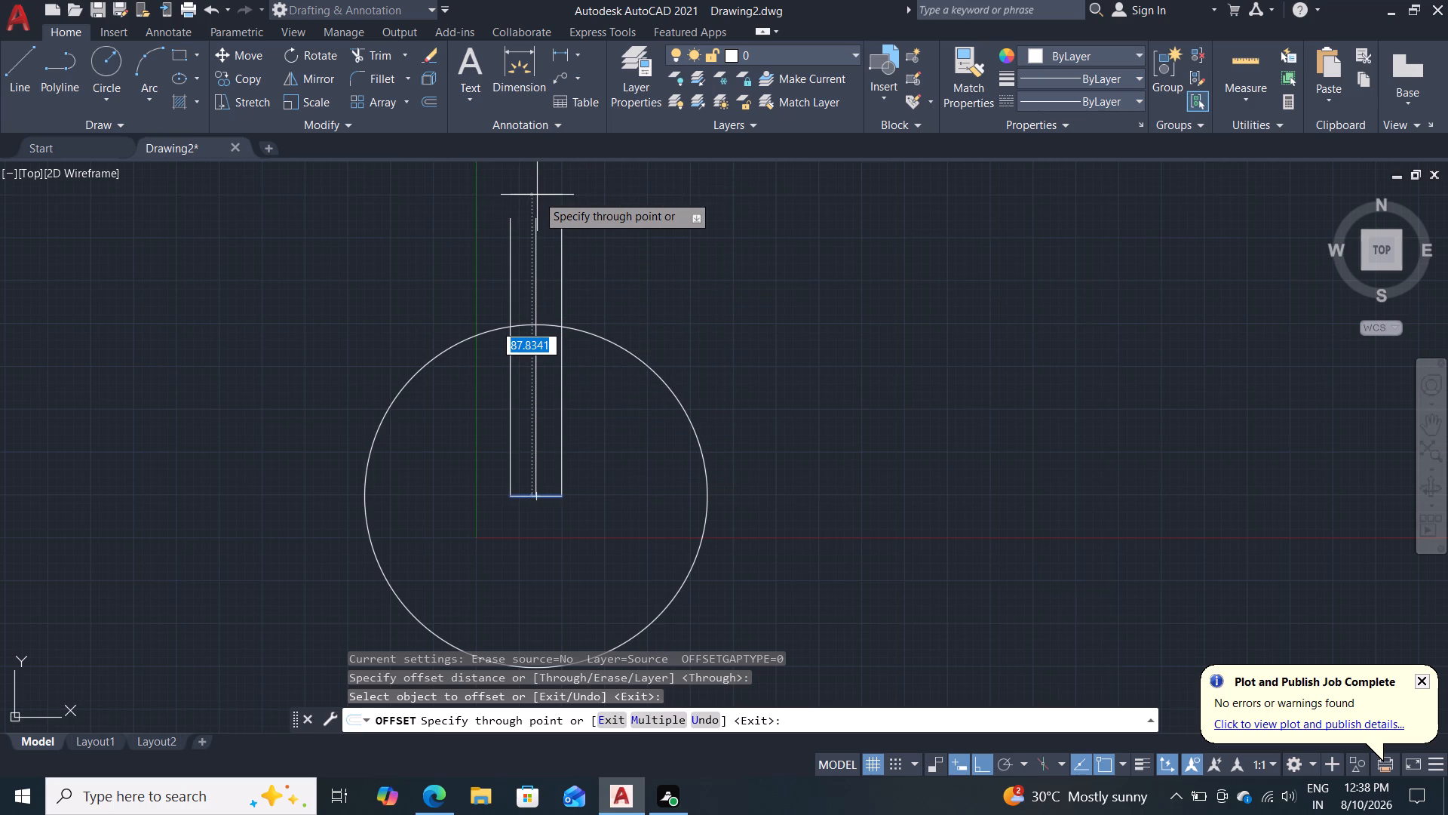
key("F8")
key("F8")
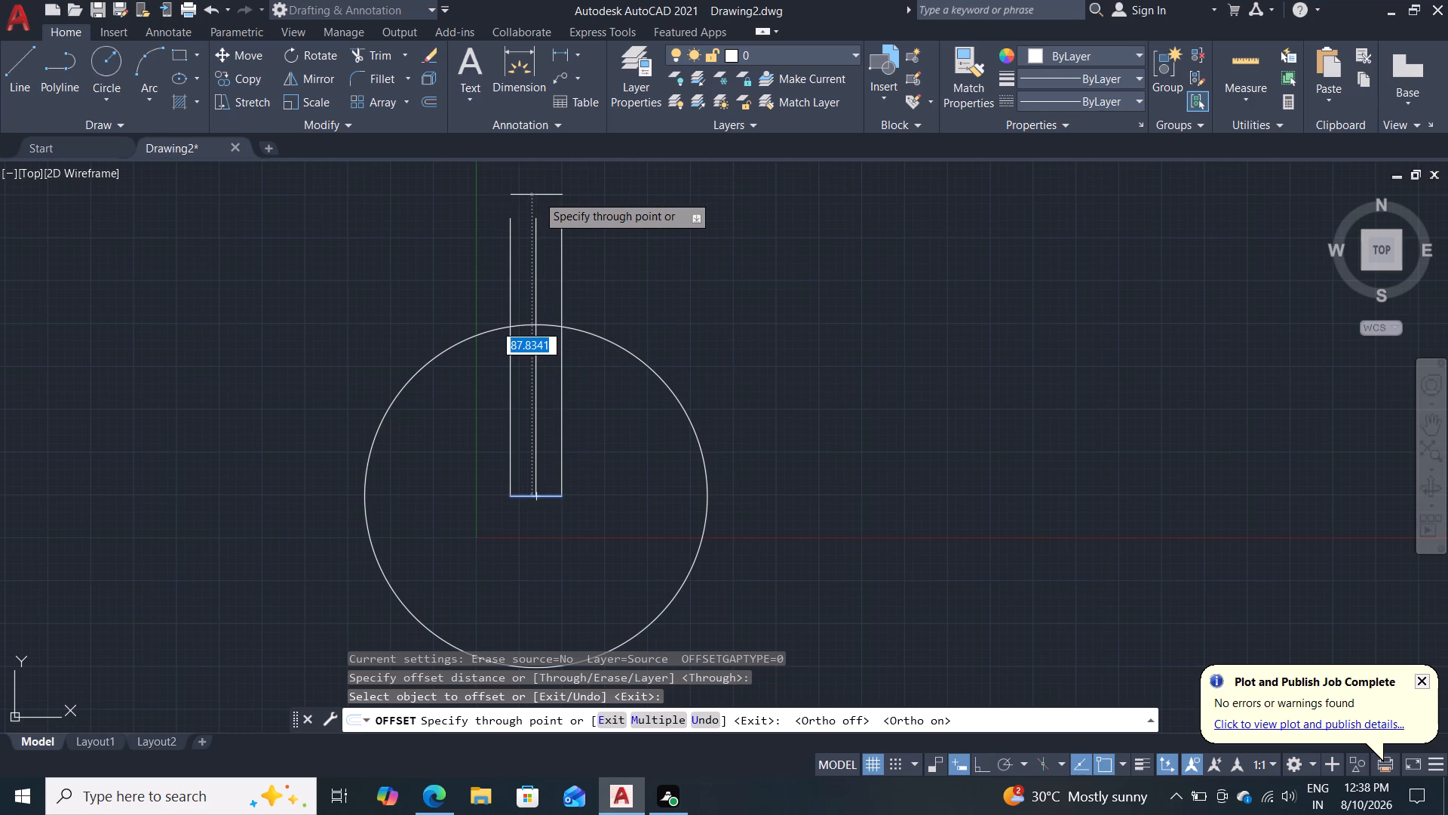
type("85")
key("Return")
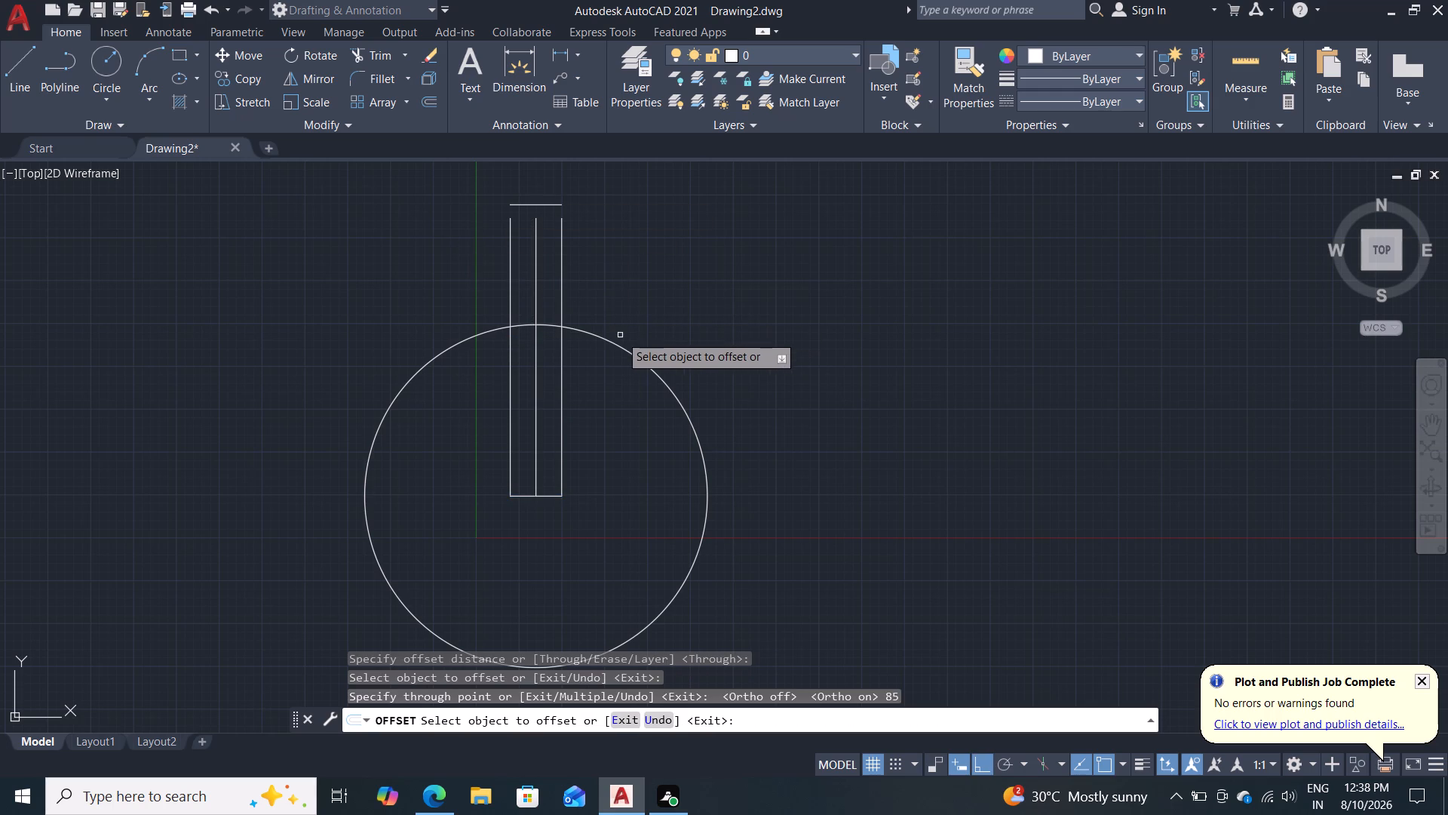
key("Escape")
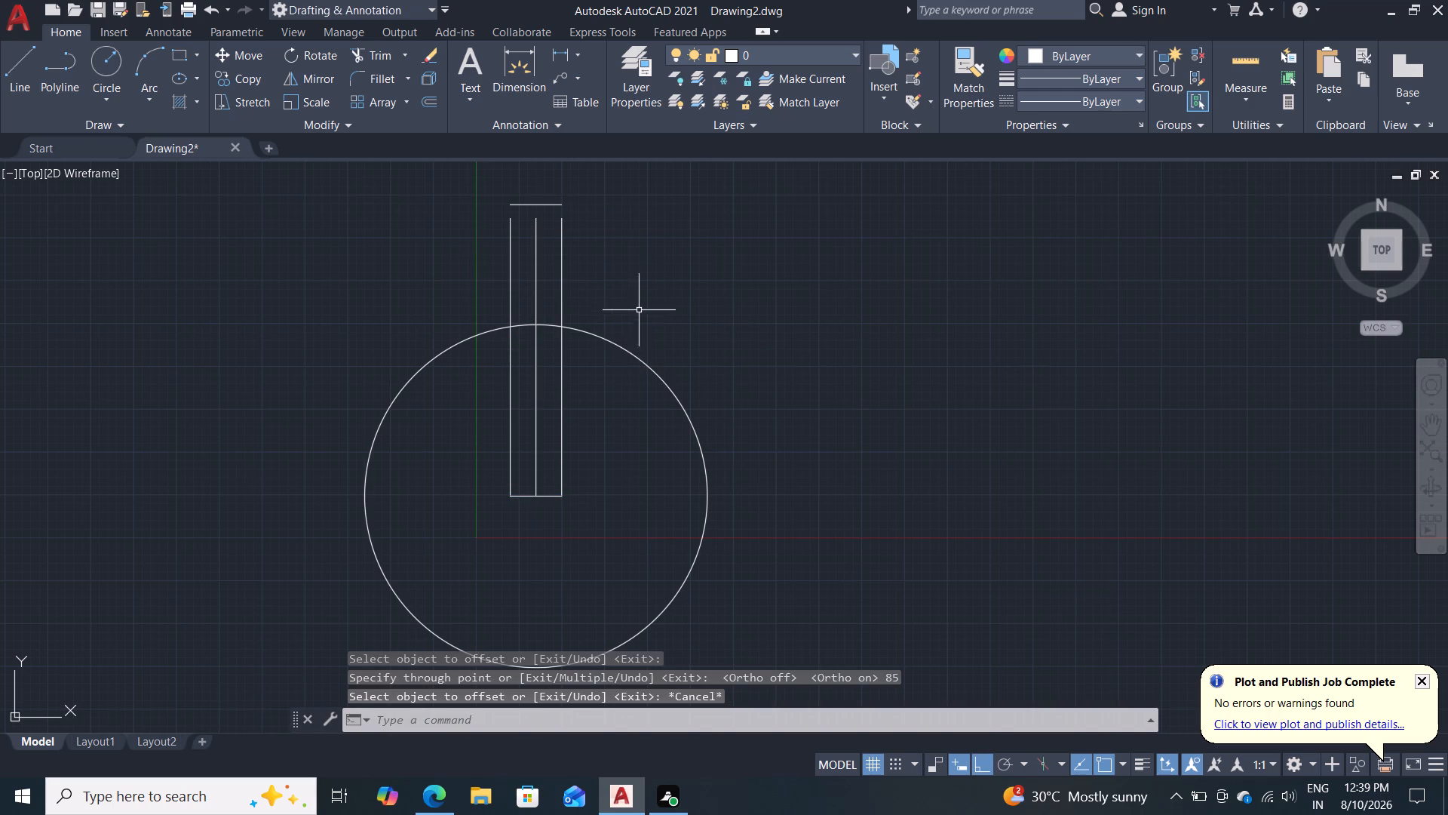
Extend the three vertical lines up to the short horizontal line above the circle.
type("ex")
key("Return")
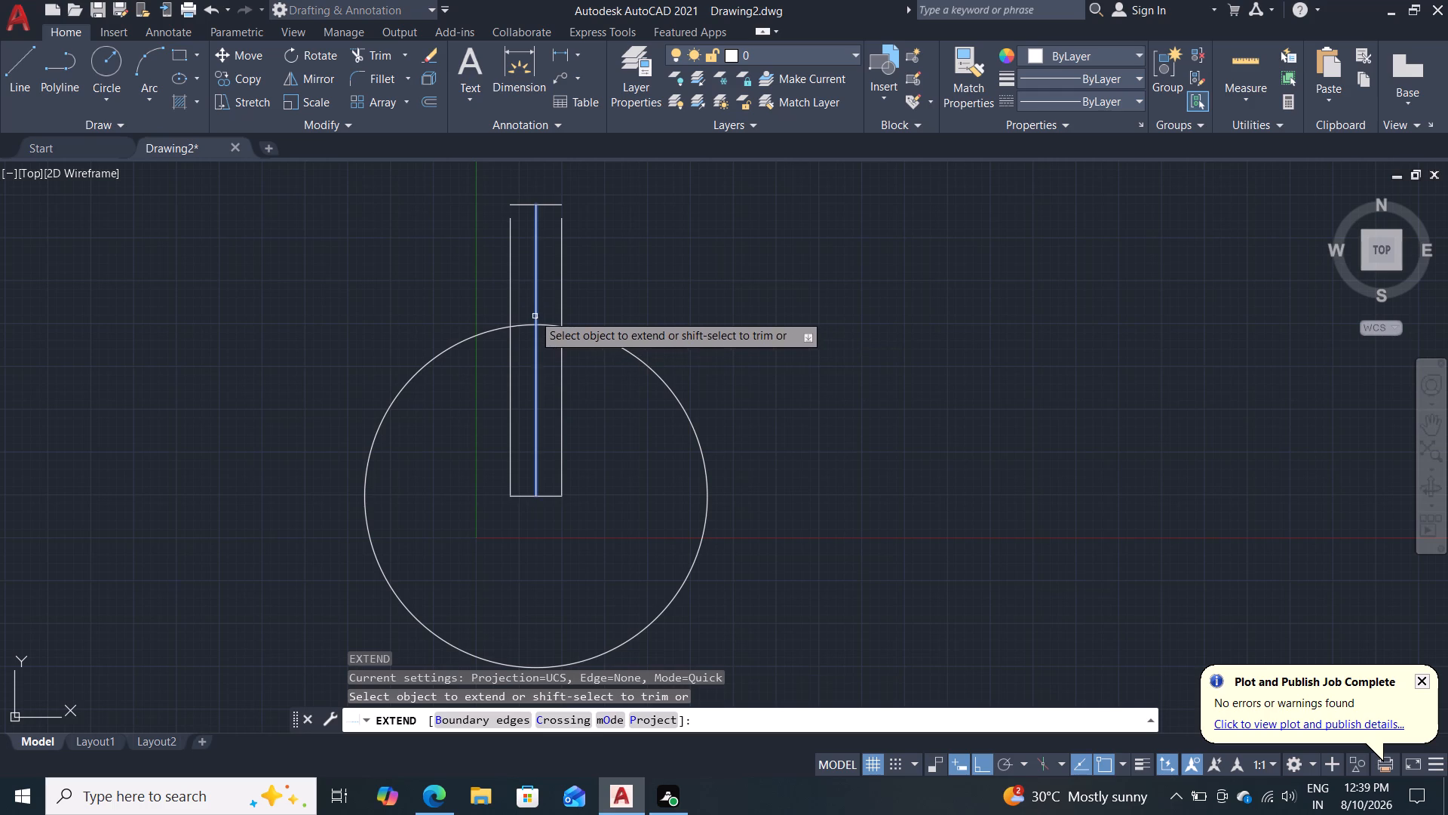
left_click(566, 257)
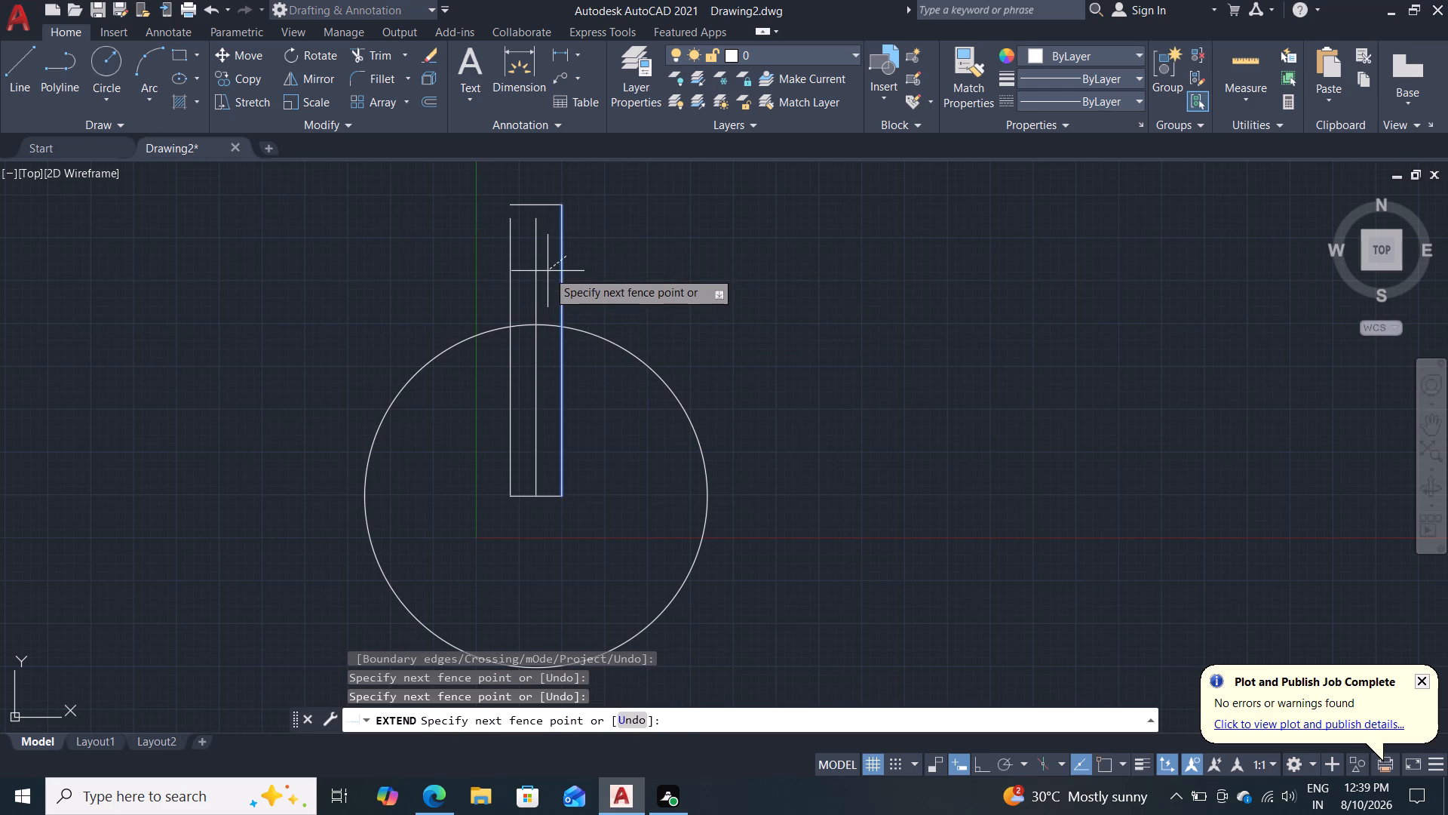
left_click(501, 269)
key("Escape")
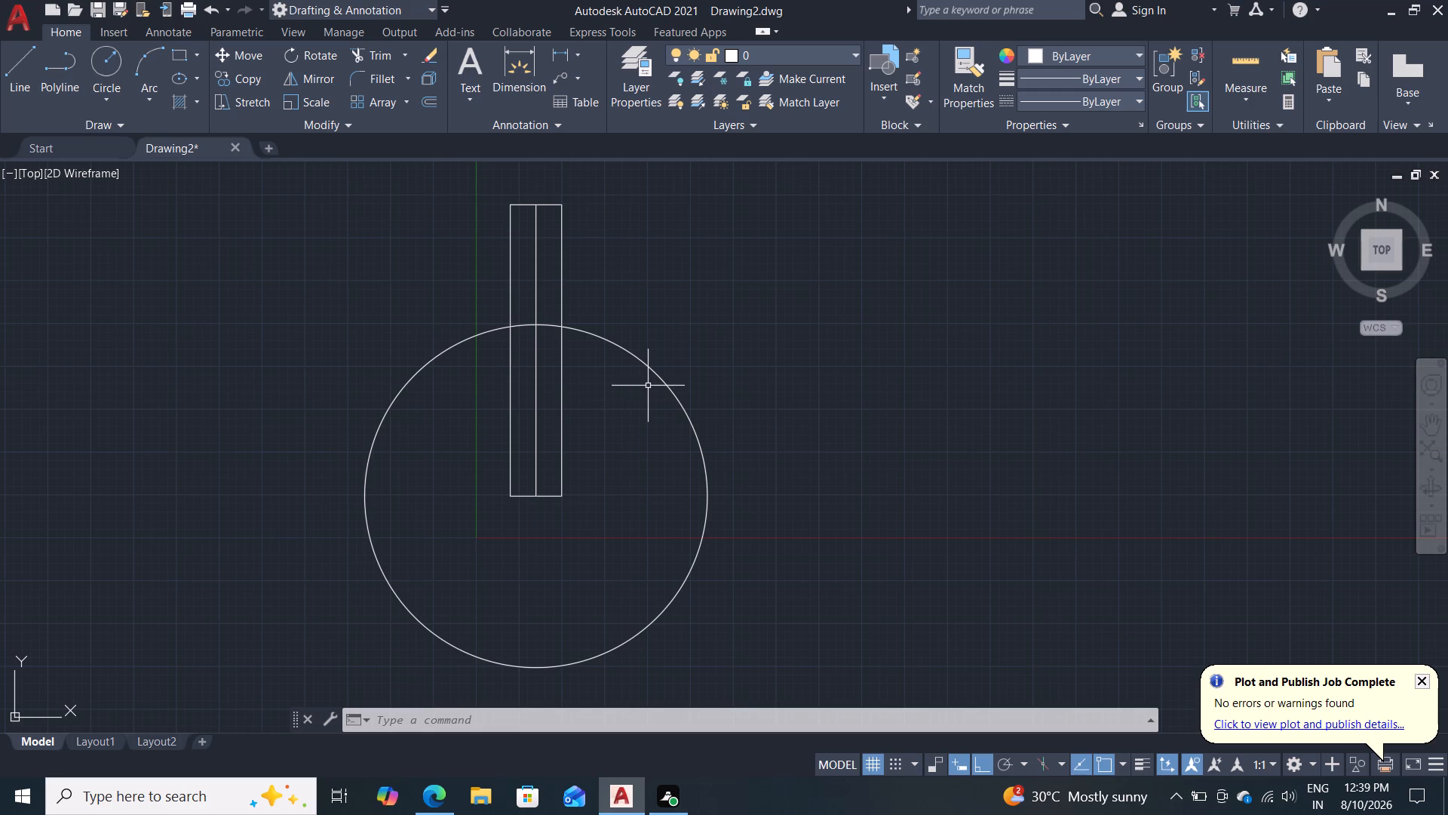
Offset the vertical centre line 20 to the left and the right-hand vertical line 20 to the right.
key("o")
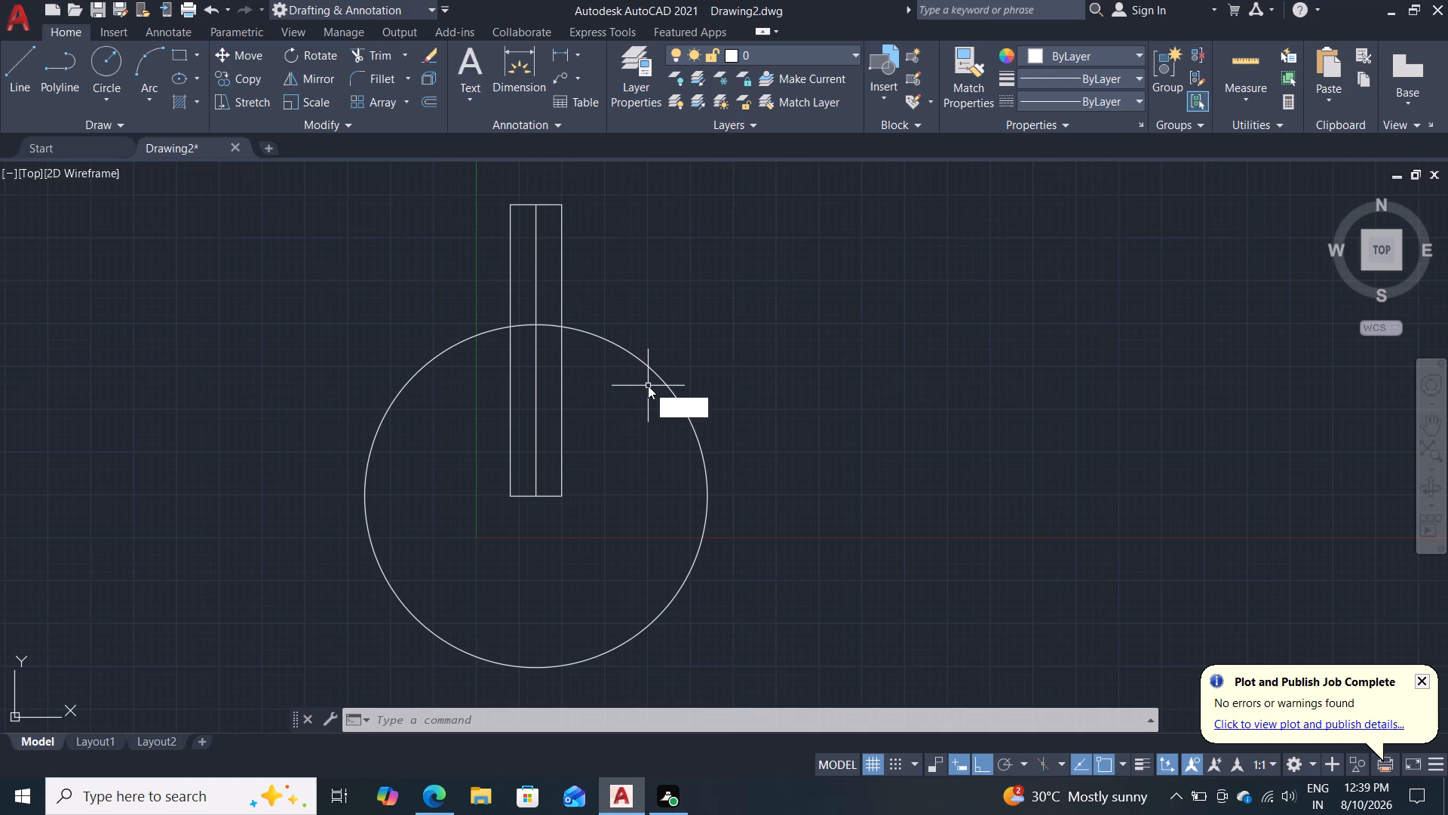
key("Return")
type("20")
key("Return")
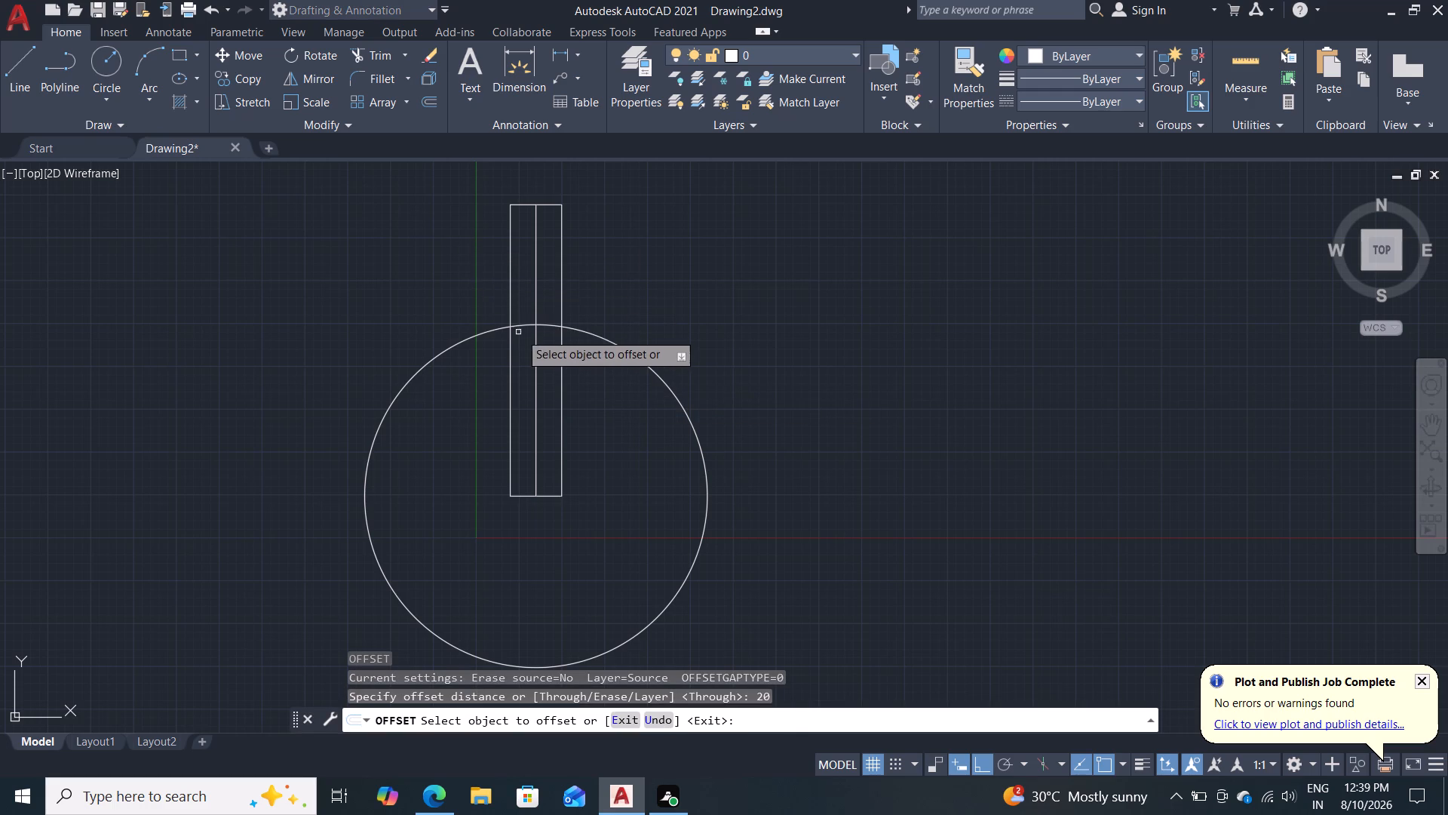
double_click(536, 359)
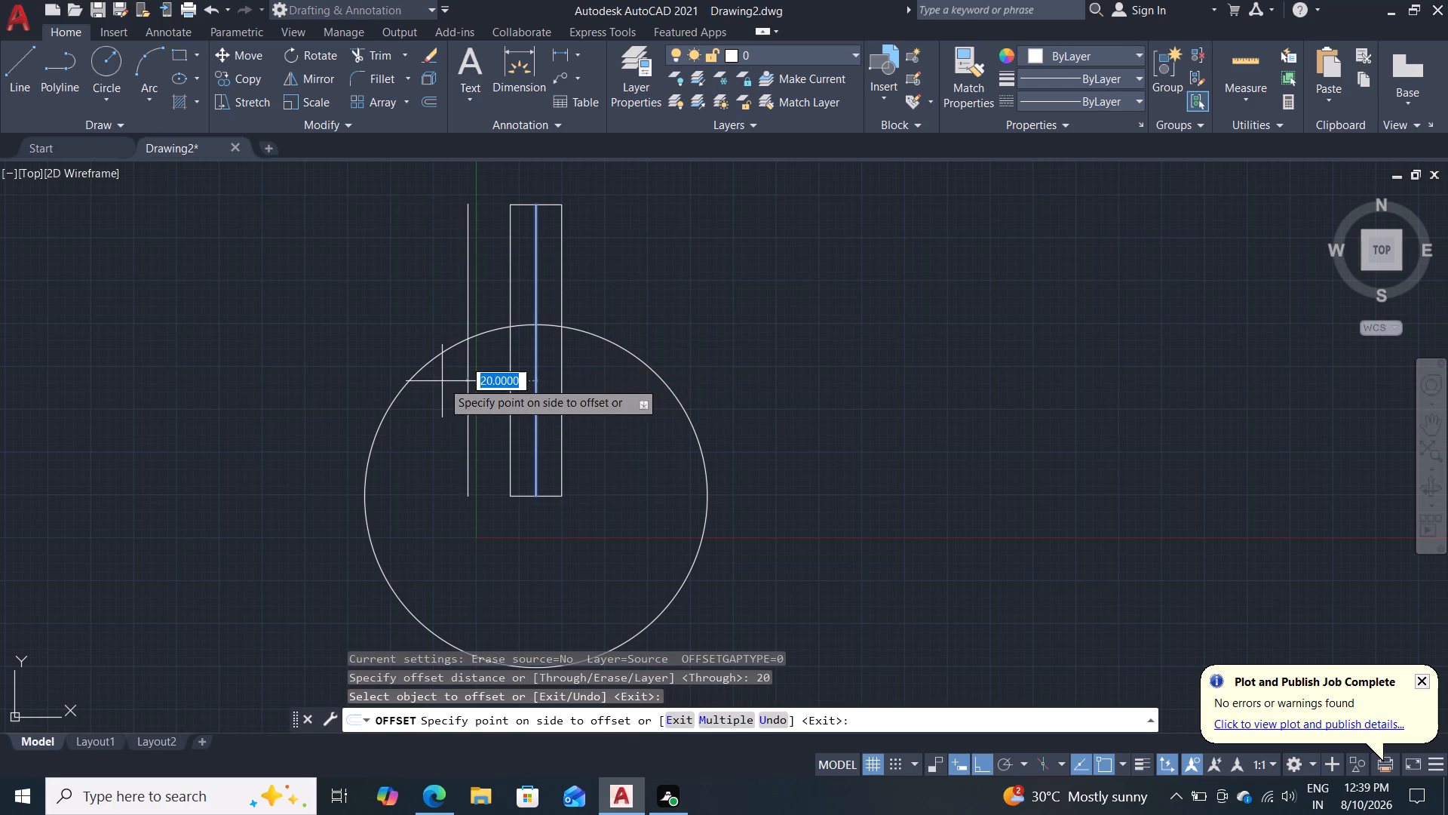
left_click(443, 381)
left_click(560, 370)
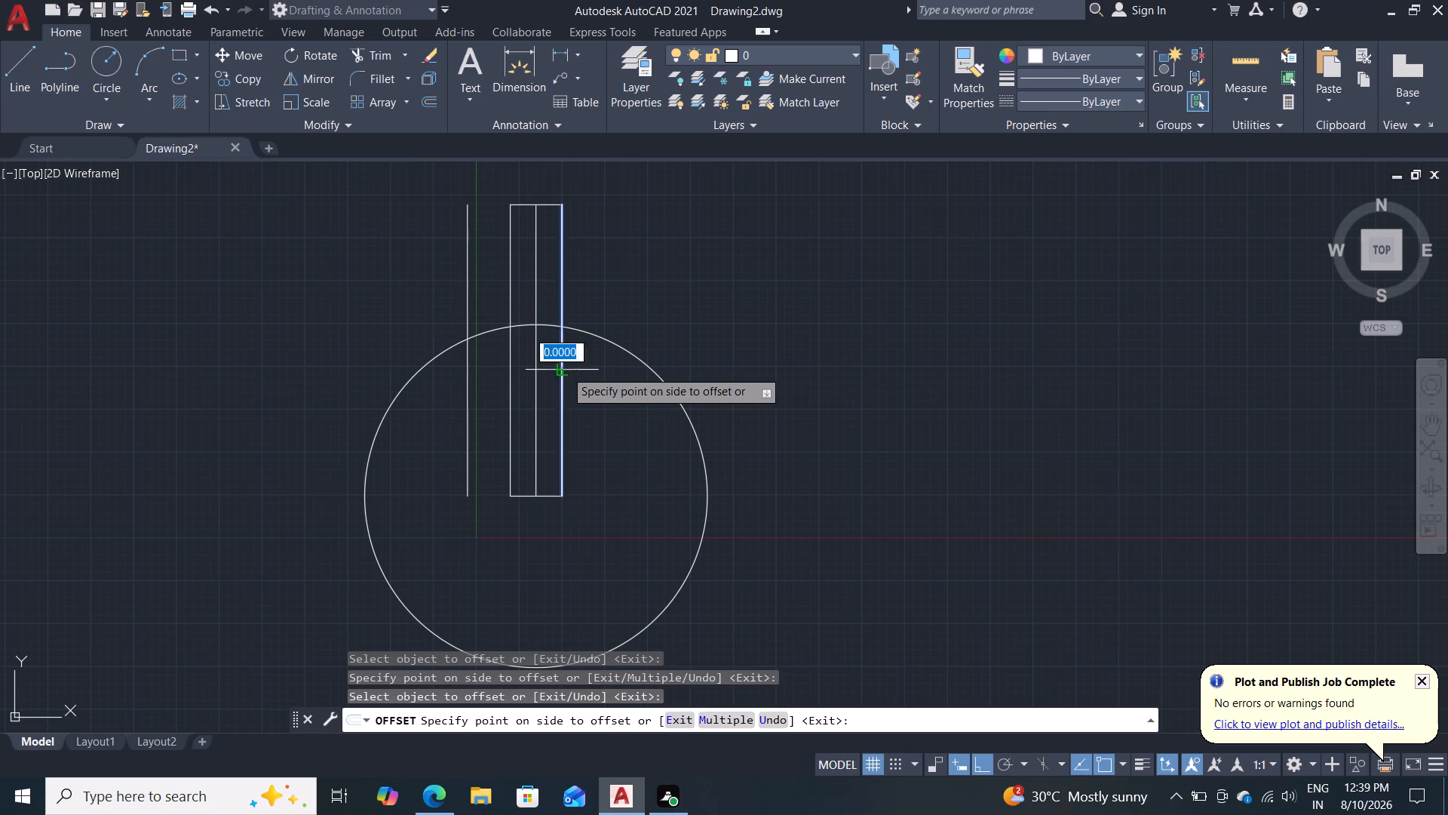
left_click(588, 371)
key("Escape")
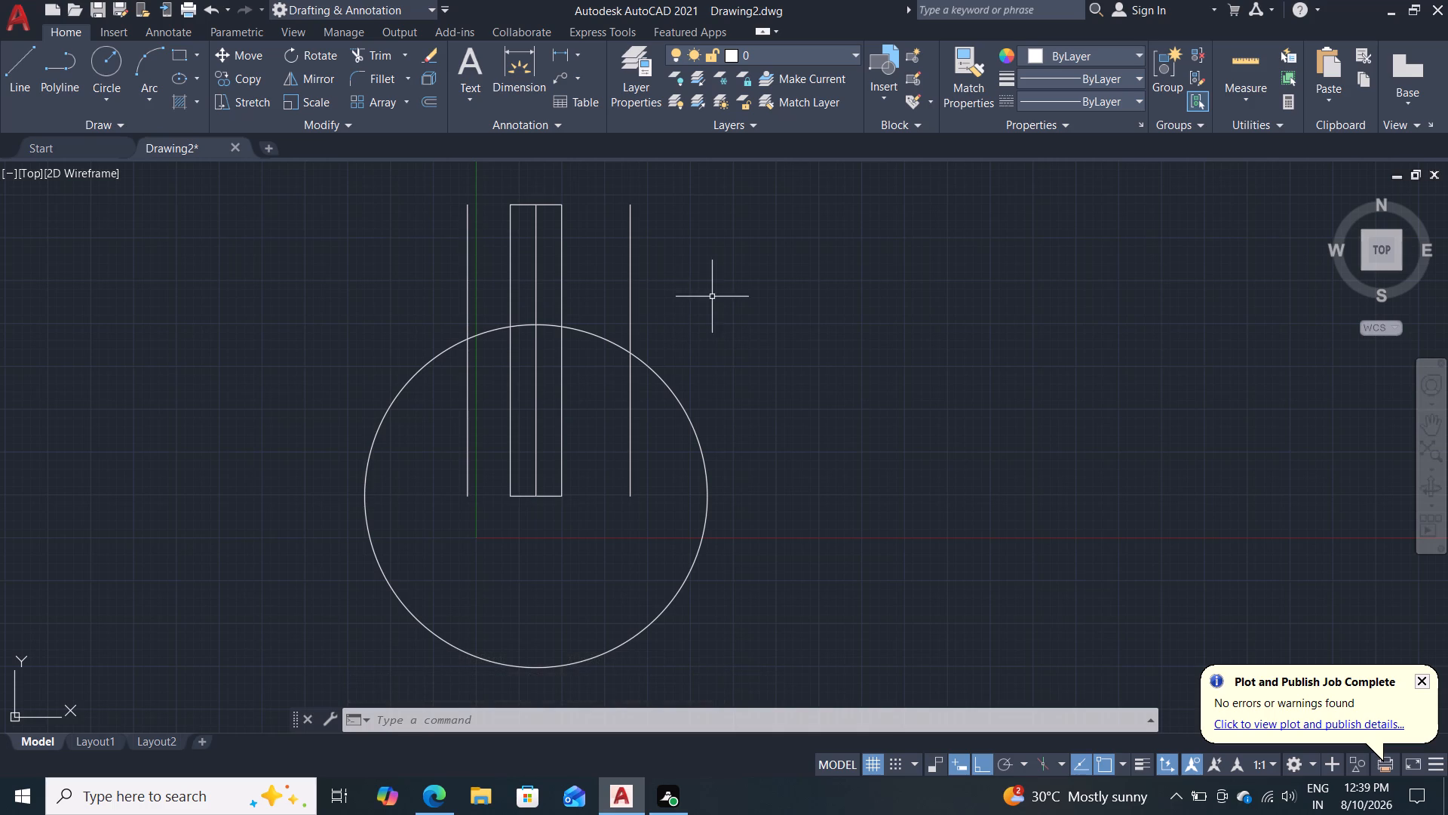
Trim the three inner vertical lines inside the circle and remove the short horizontal line at its centre.
key("t")
key("r")
key("Return")
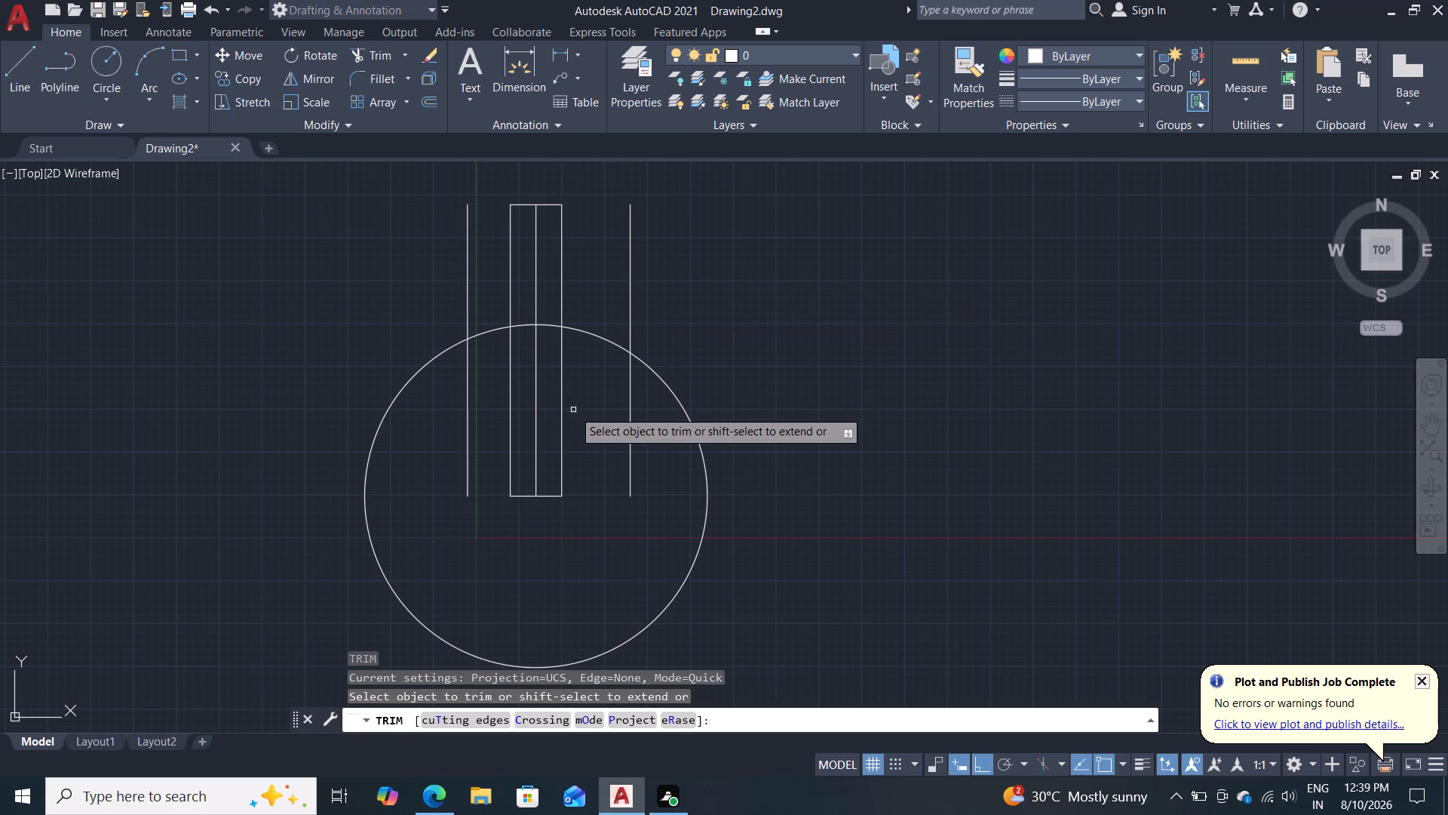
left_click(581, 407)
left_click(505, 407)
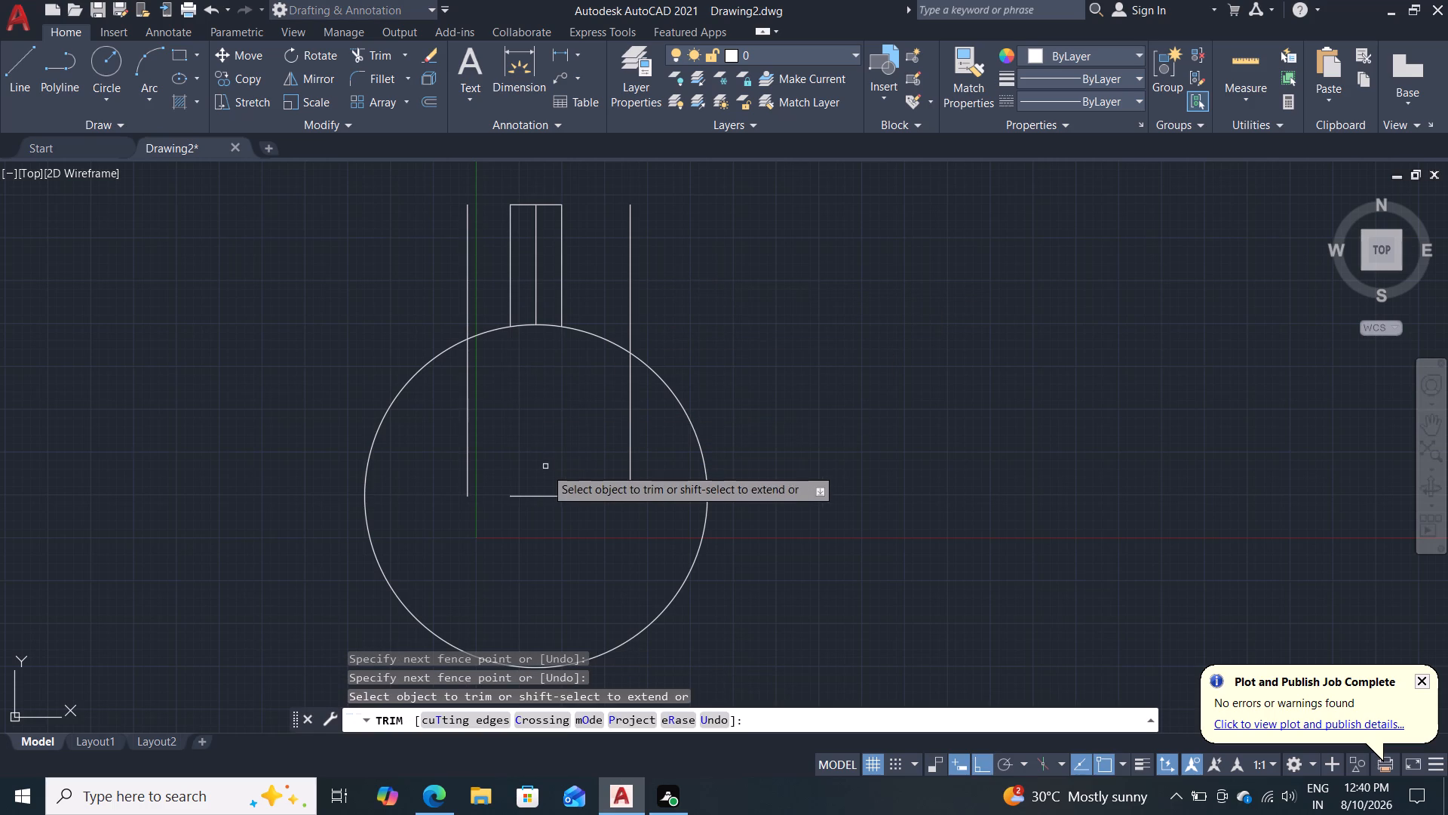
left_click(542, 497)
Remove the two vertical lines flanking the centre line above the circle.
scroll(532, 472, "up", 1)
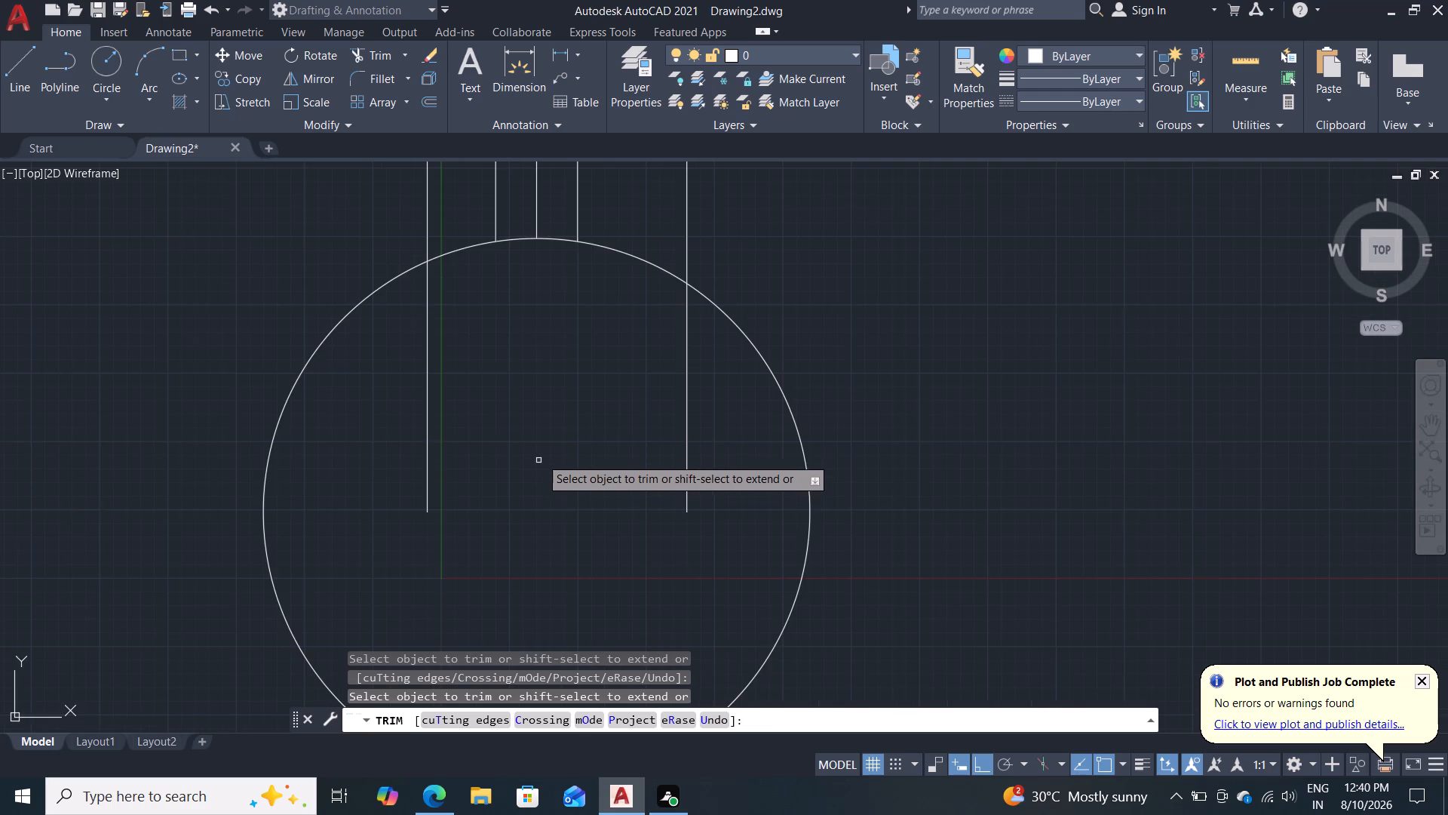
middle_click_drag(544, 432, 561, 556)
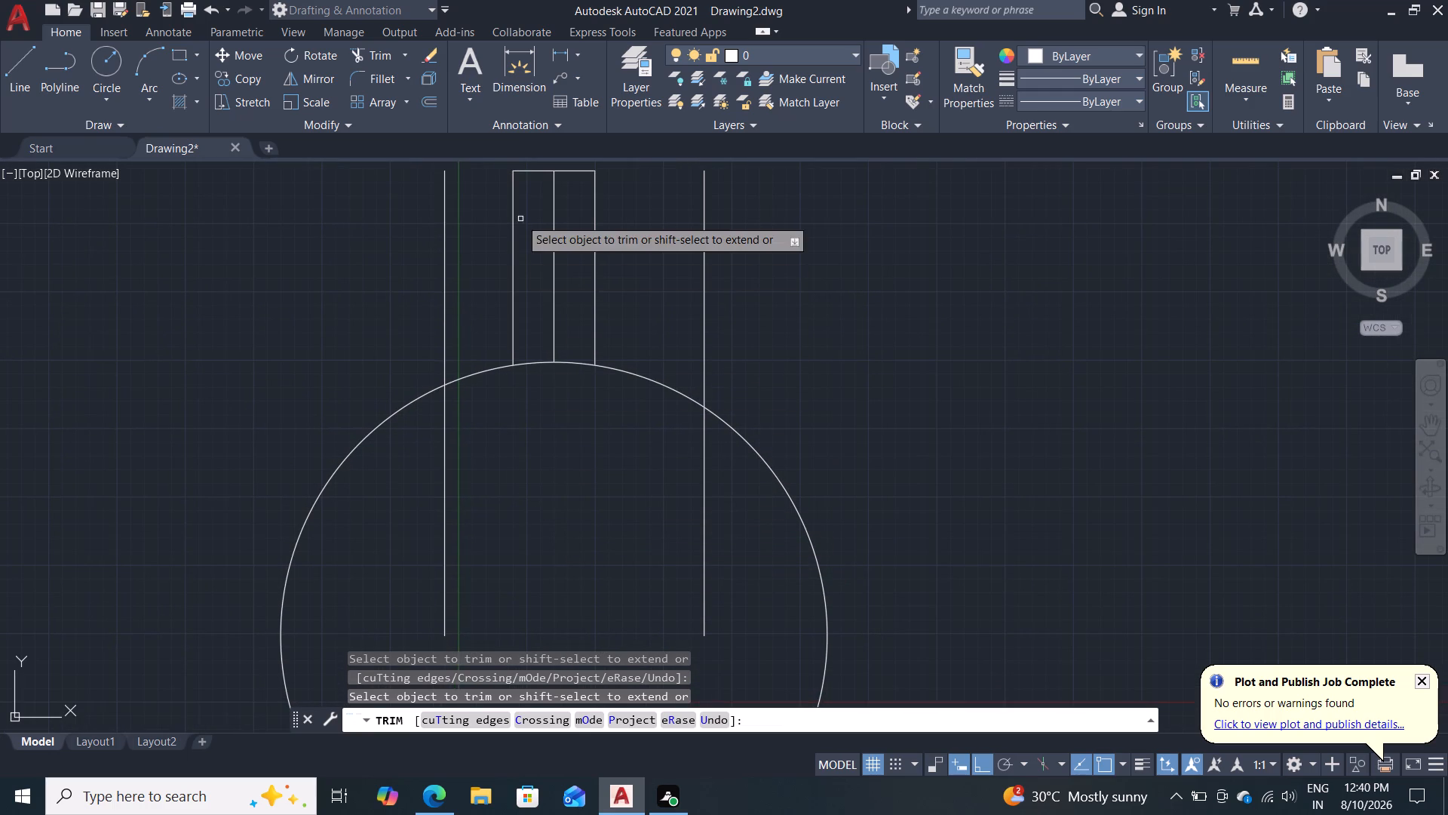
left_click(513, 226)
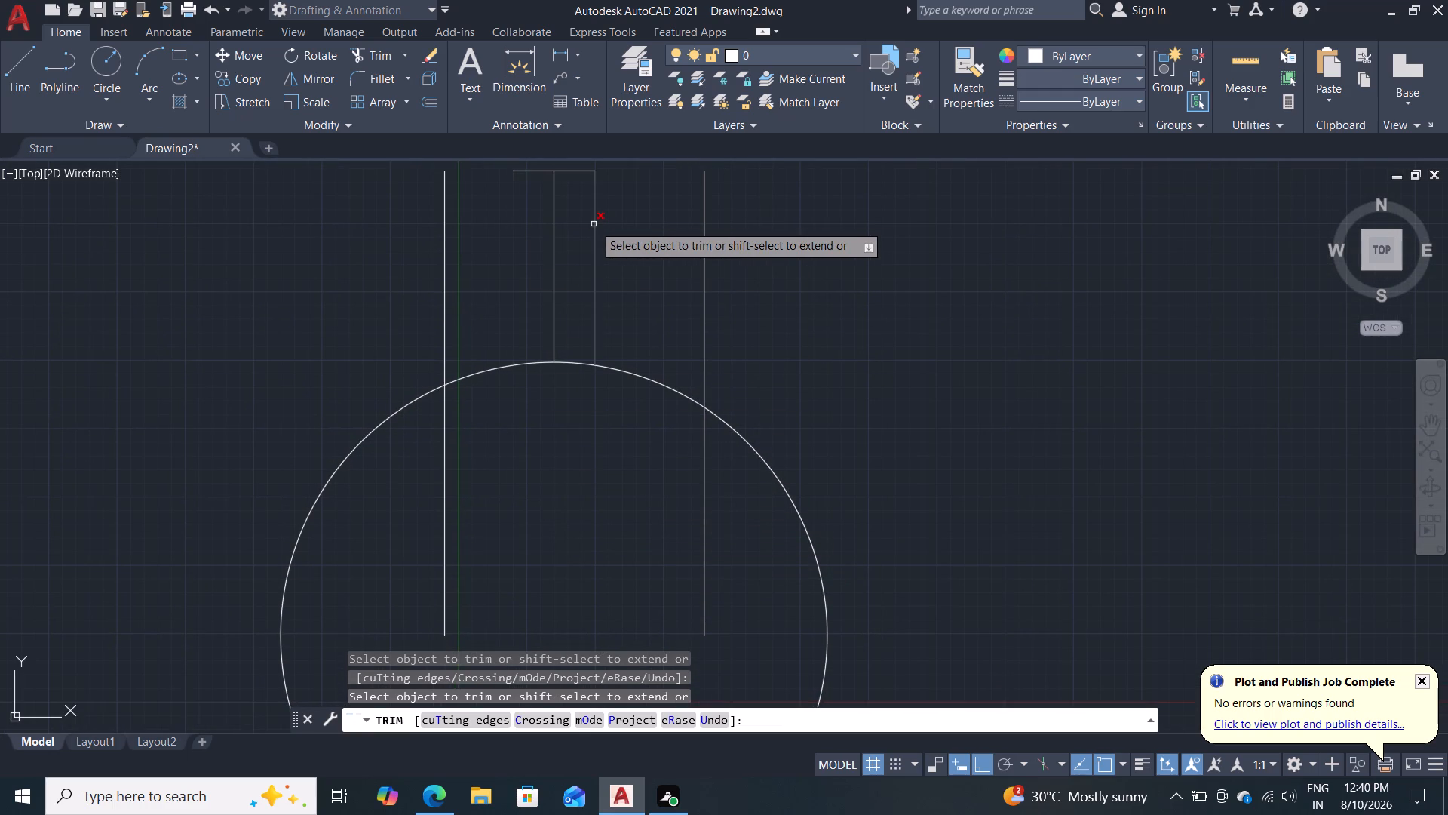
left_click(594, 224)
key("Escape")
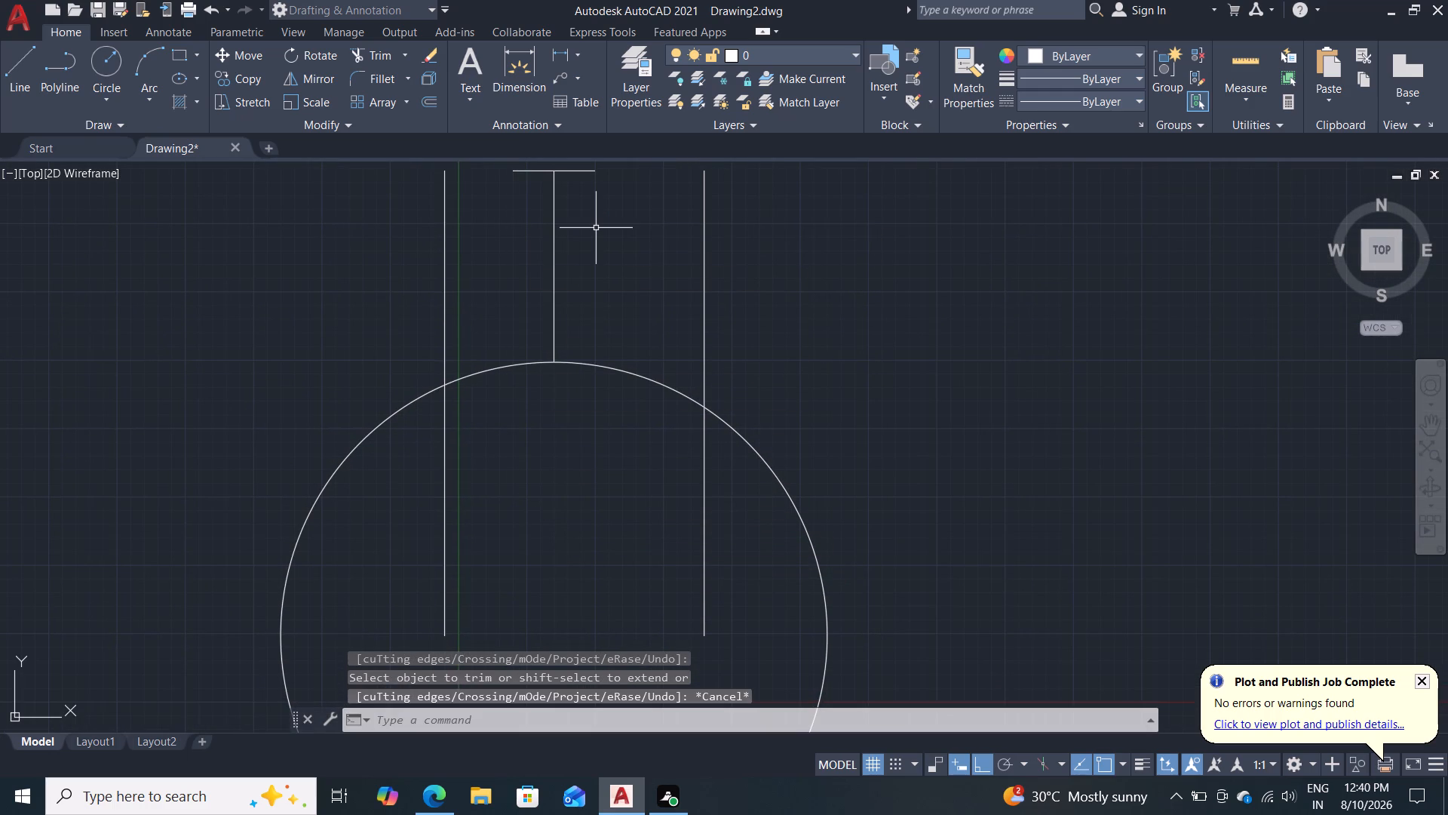
Draw a start-end-radius arc of radius 65 from the short top line's left end to the left vertical line's intersection with the circle.
scroll(622, 260, "down", 2)
scroll(621, 258, "up", 1)
scroll(621, 258, "down", 2)
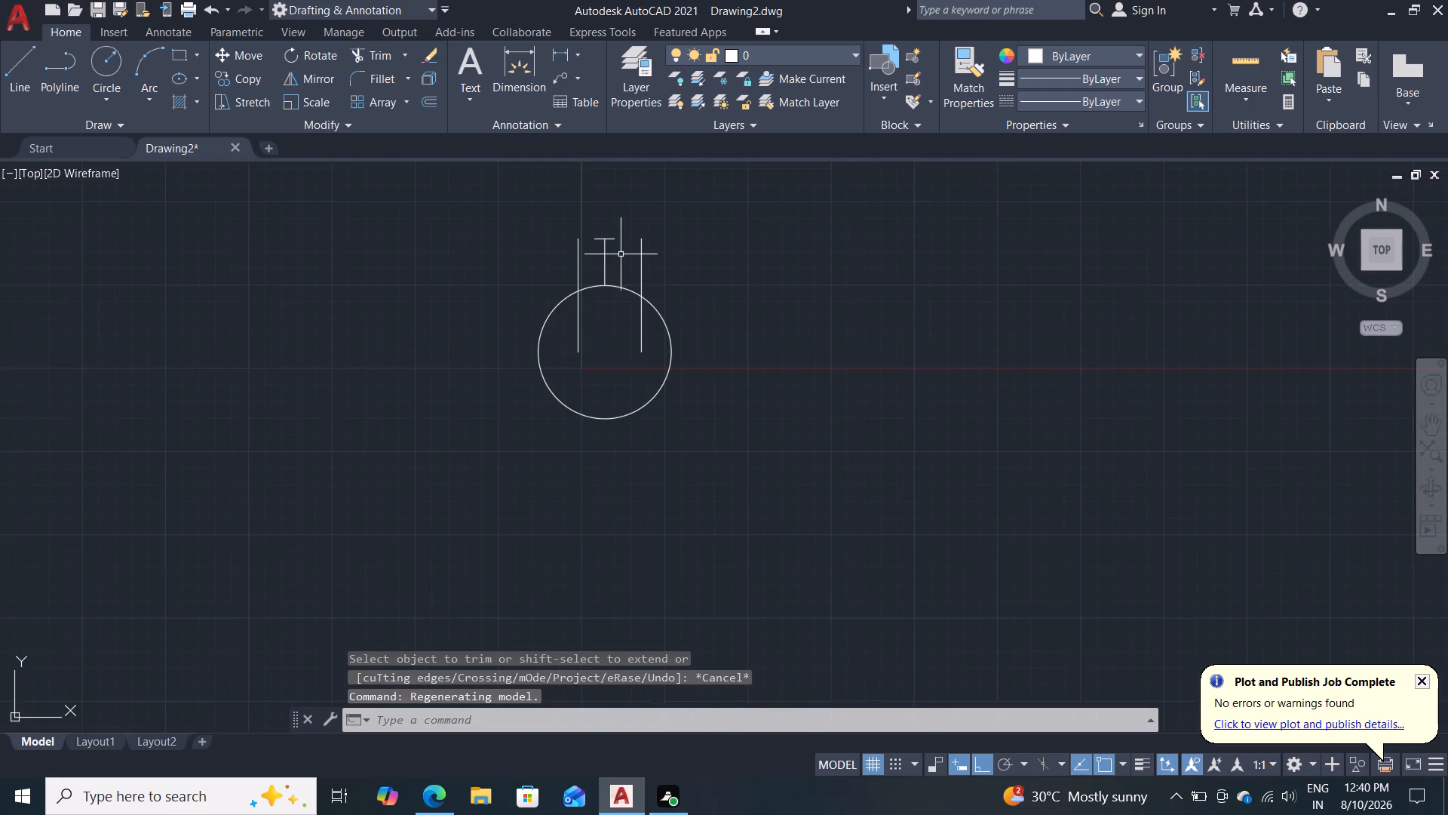
scroll(621, 252, "up", 2)
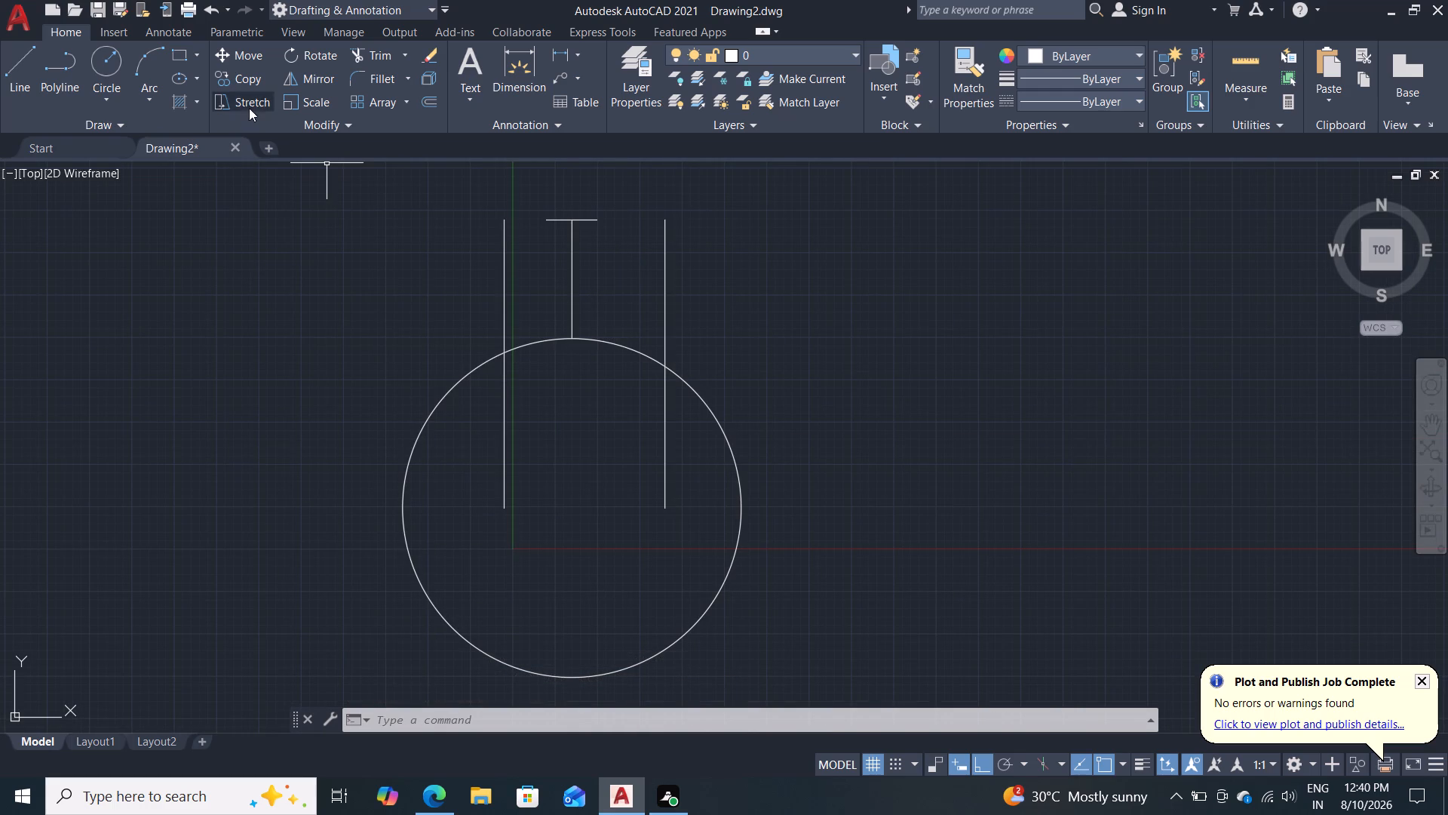
left_click(146, 97)
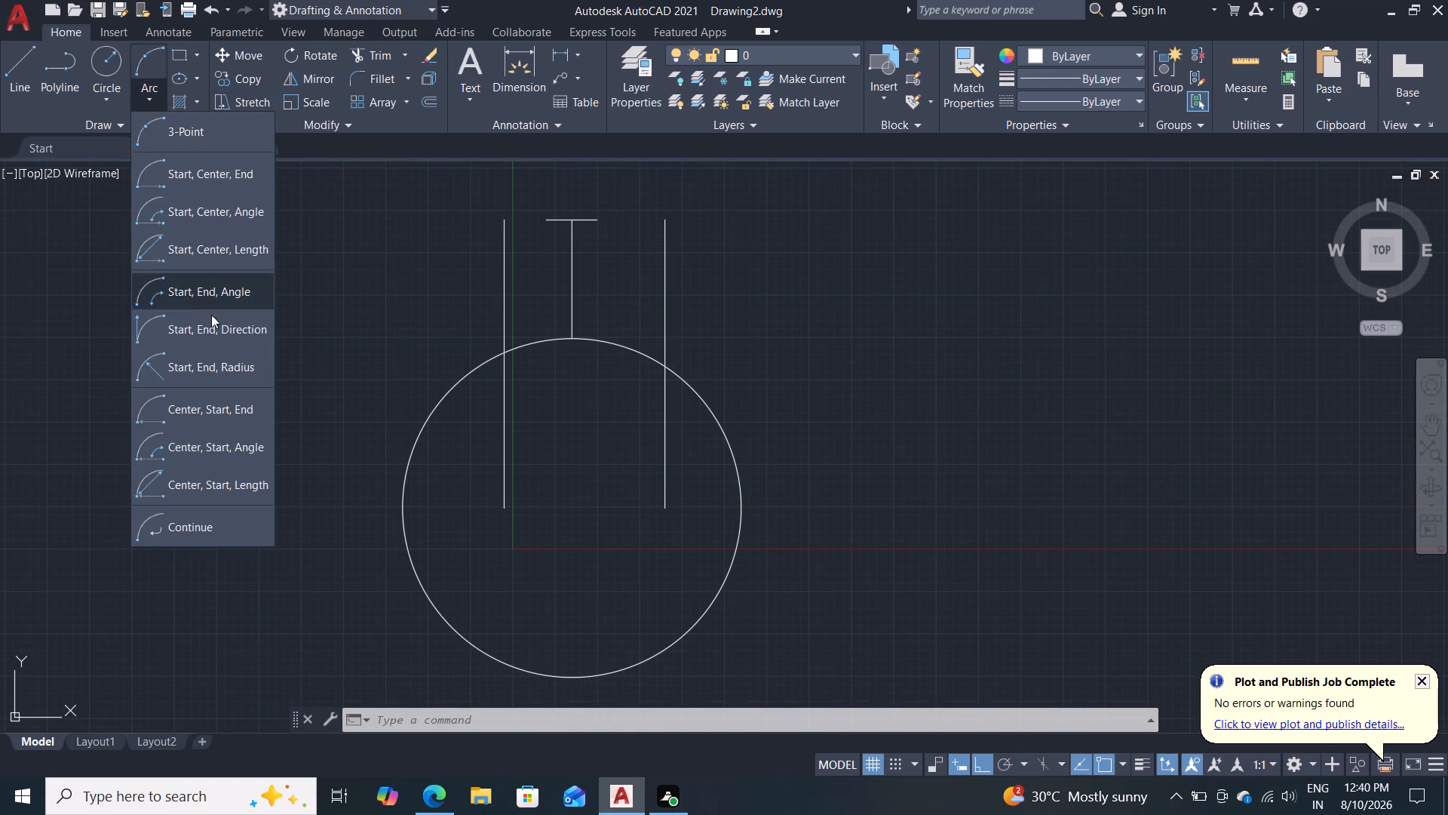
left_click(210, 368)
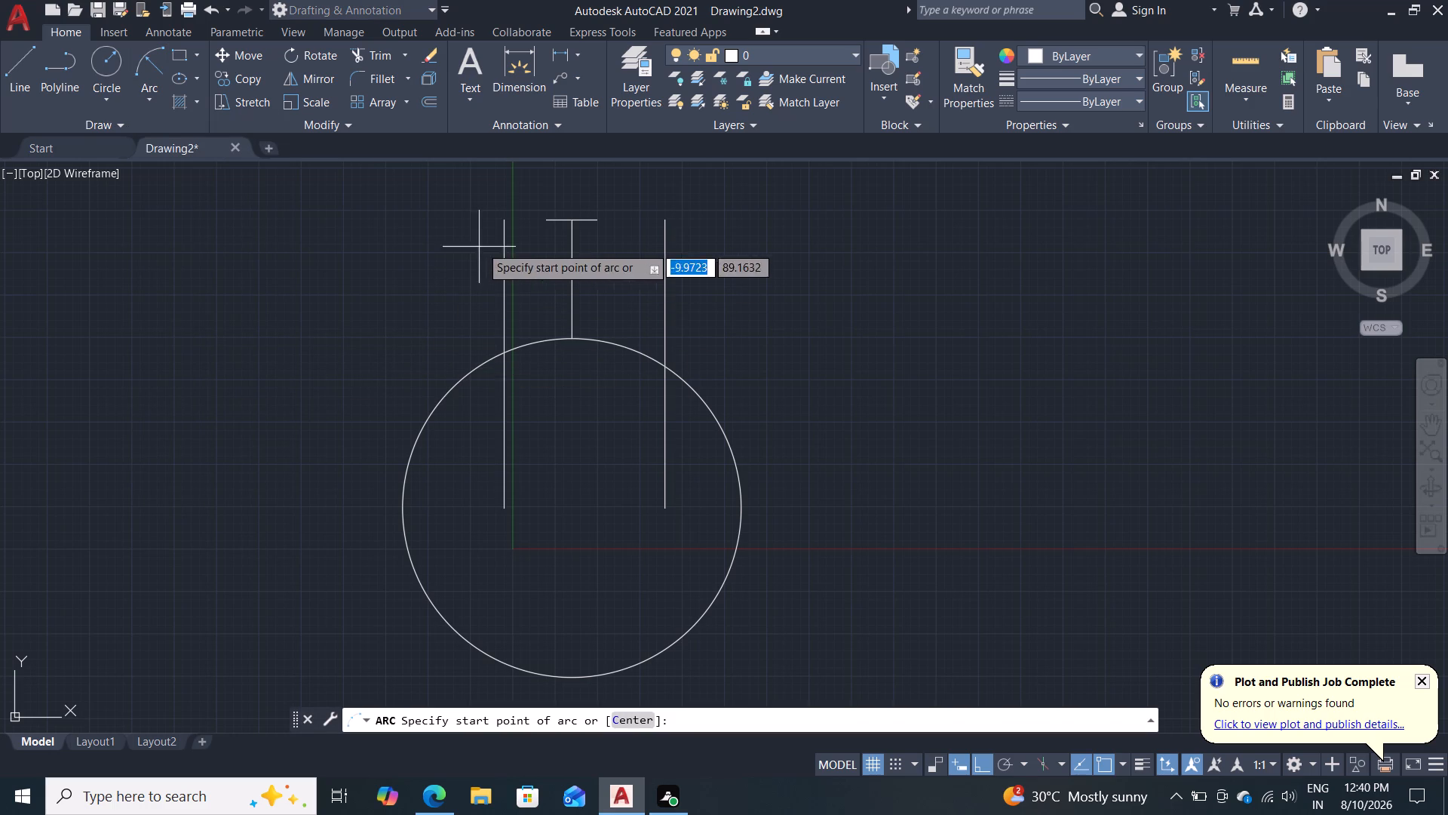
left_click(545, 220)
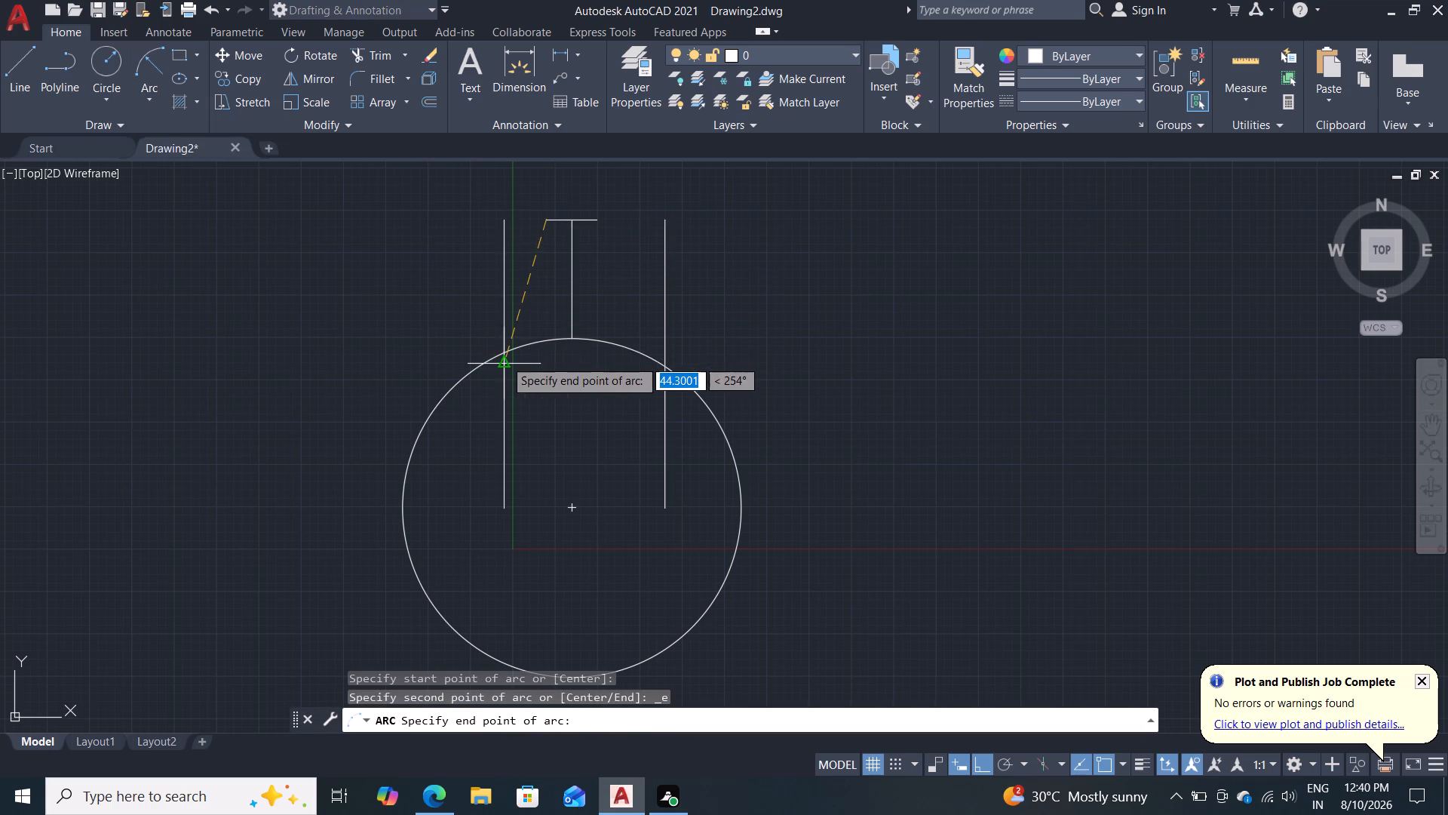
left_click(505, 353)
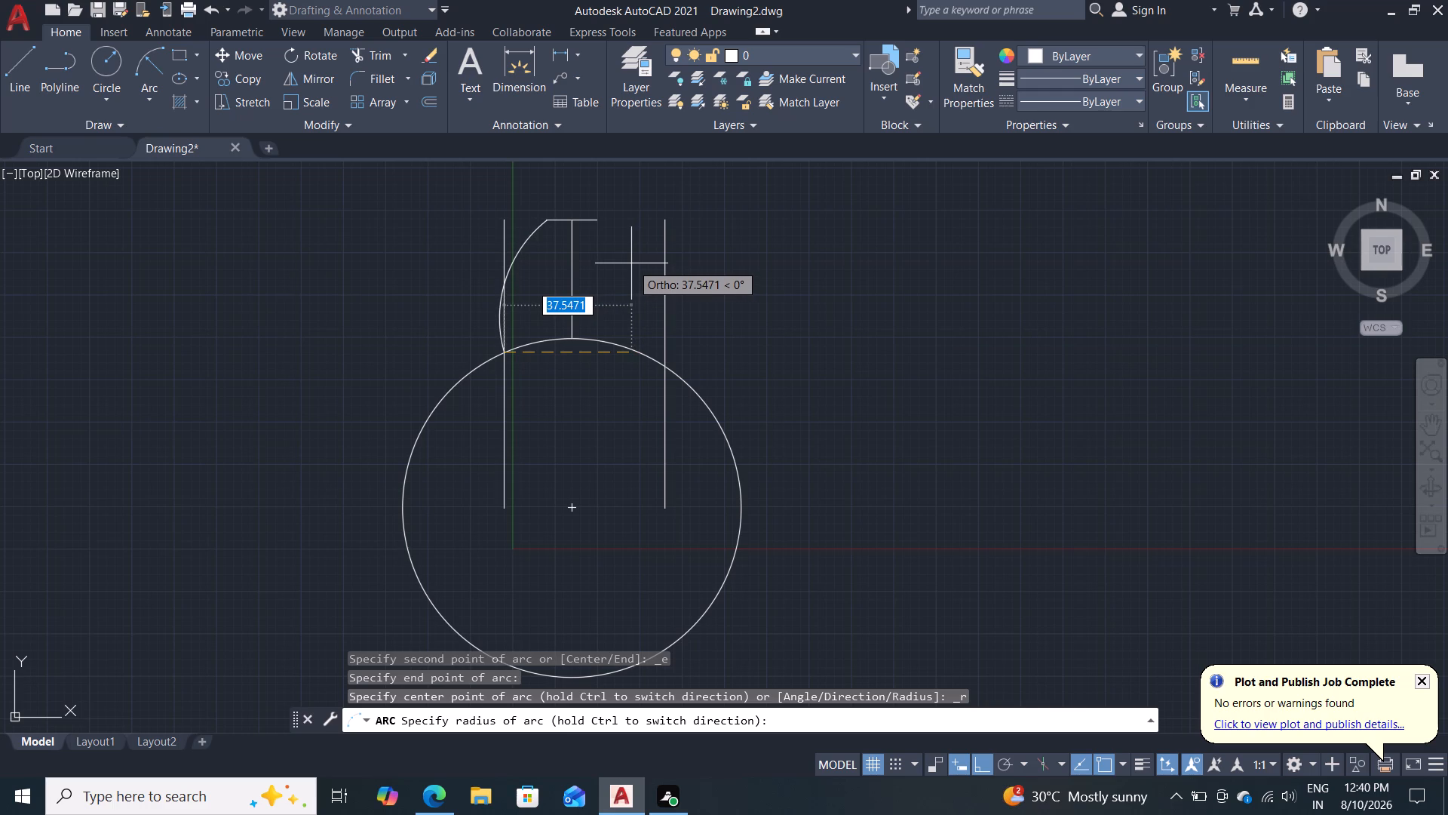
type("65")
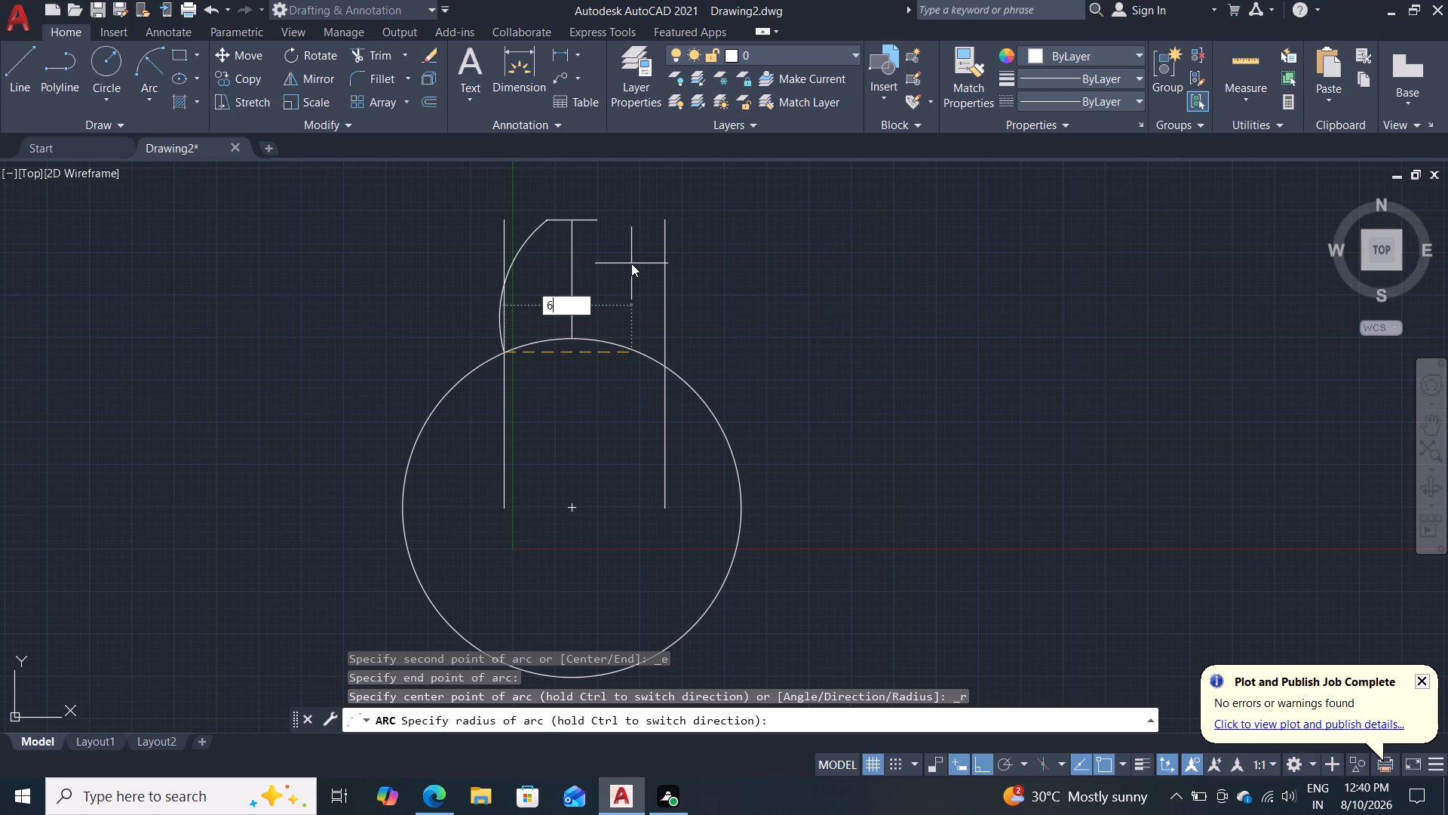
key("Return")
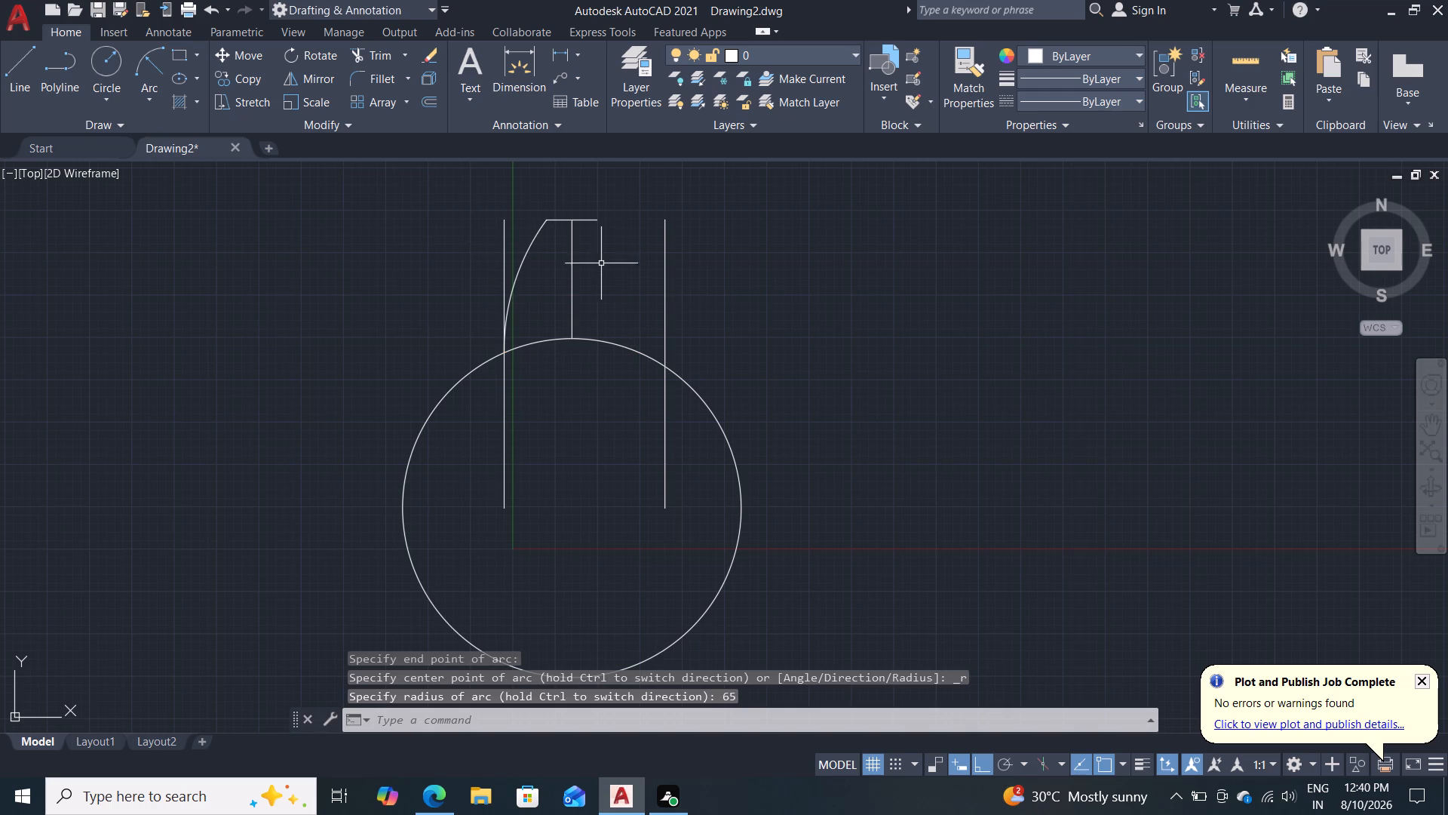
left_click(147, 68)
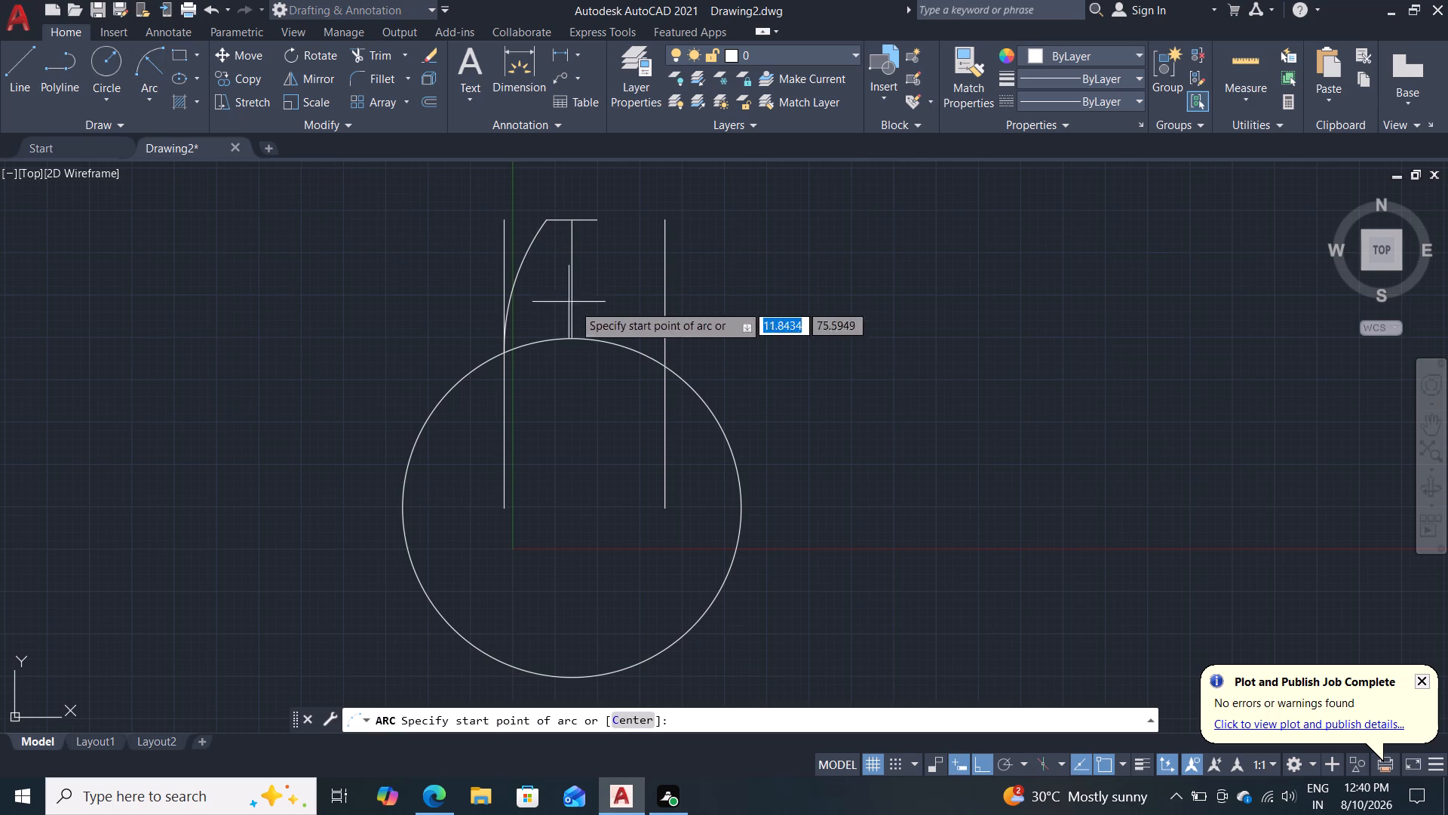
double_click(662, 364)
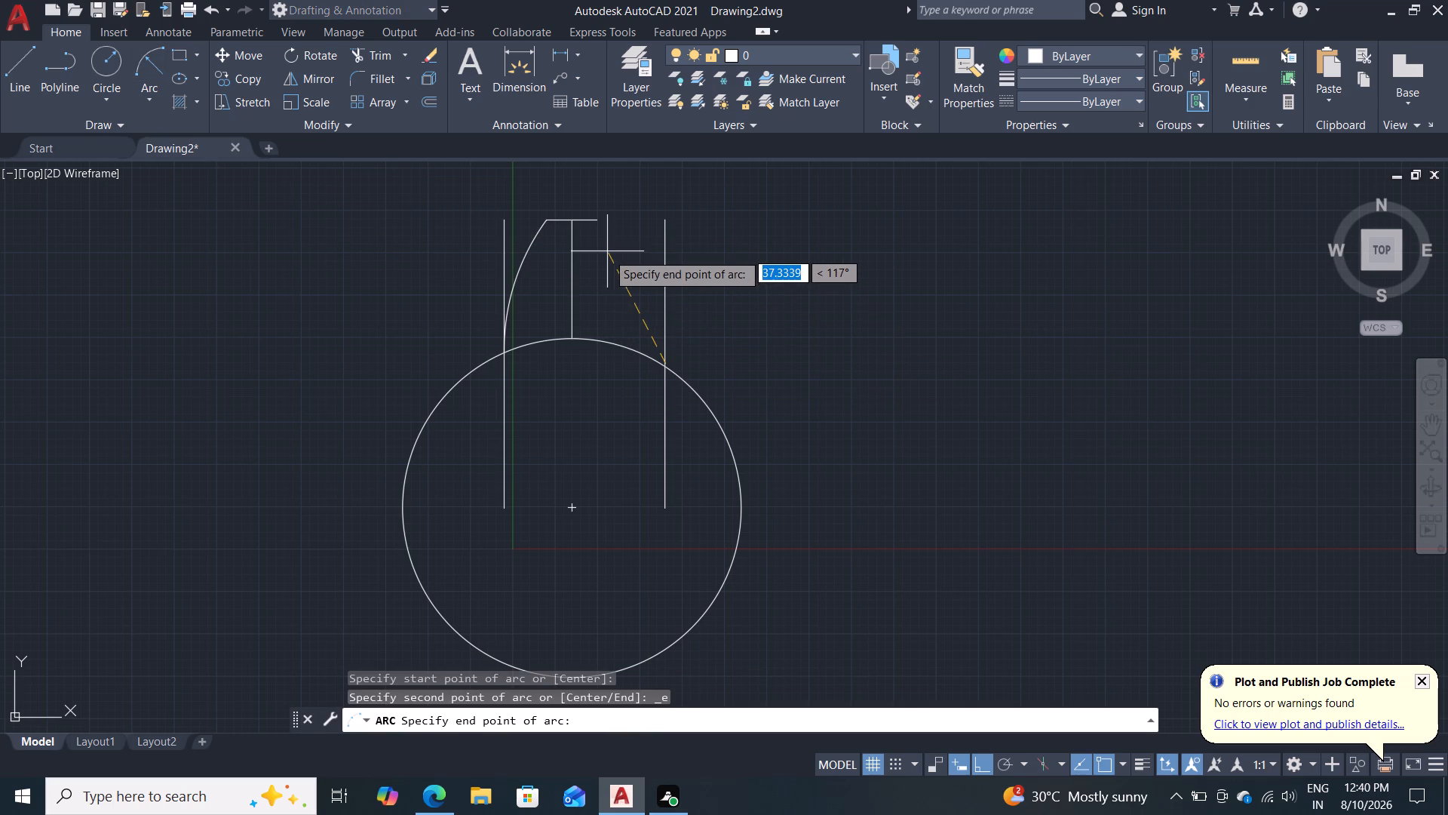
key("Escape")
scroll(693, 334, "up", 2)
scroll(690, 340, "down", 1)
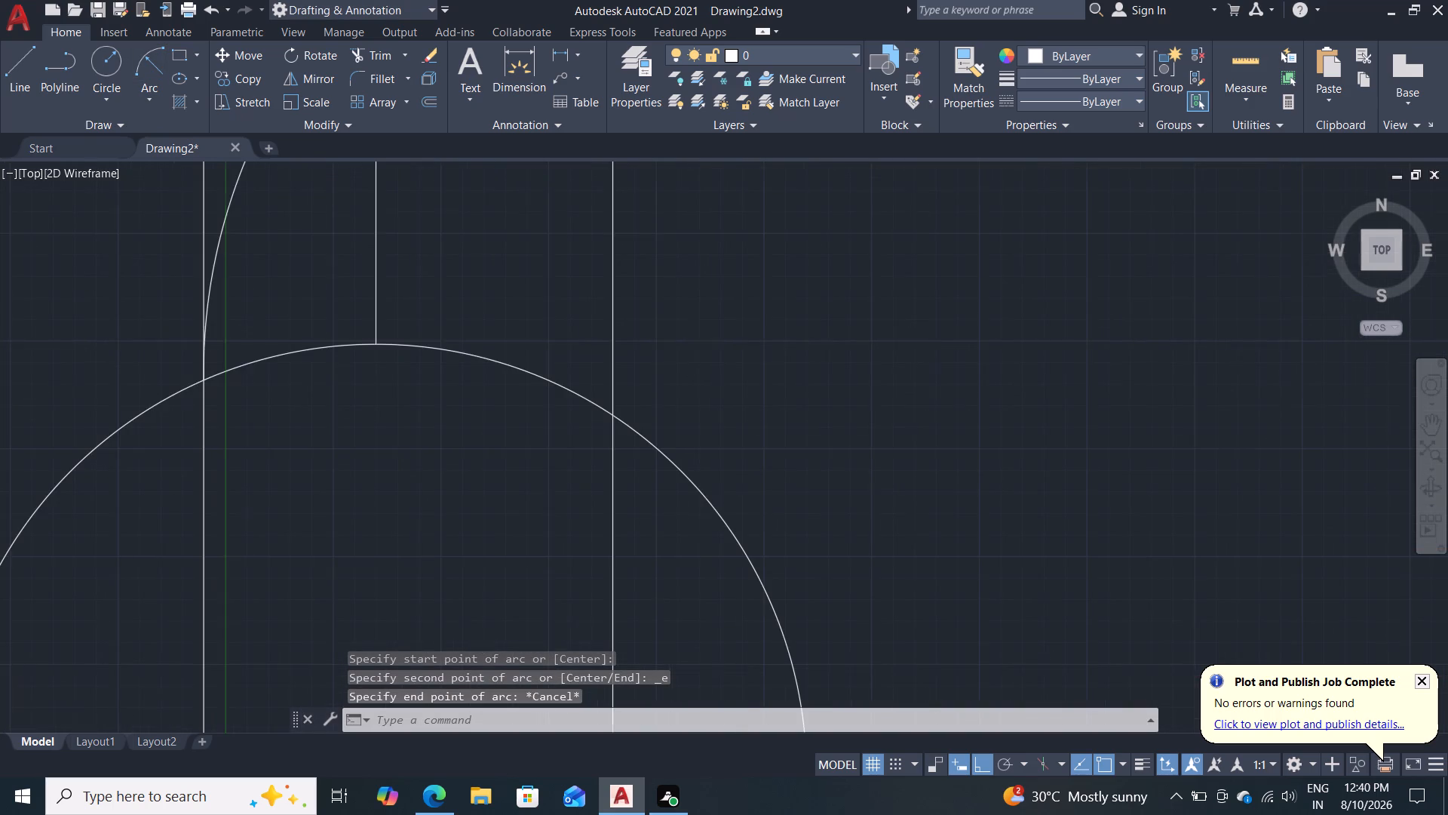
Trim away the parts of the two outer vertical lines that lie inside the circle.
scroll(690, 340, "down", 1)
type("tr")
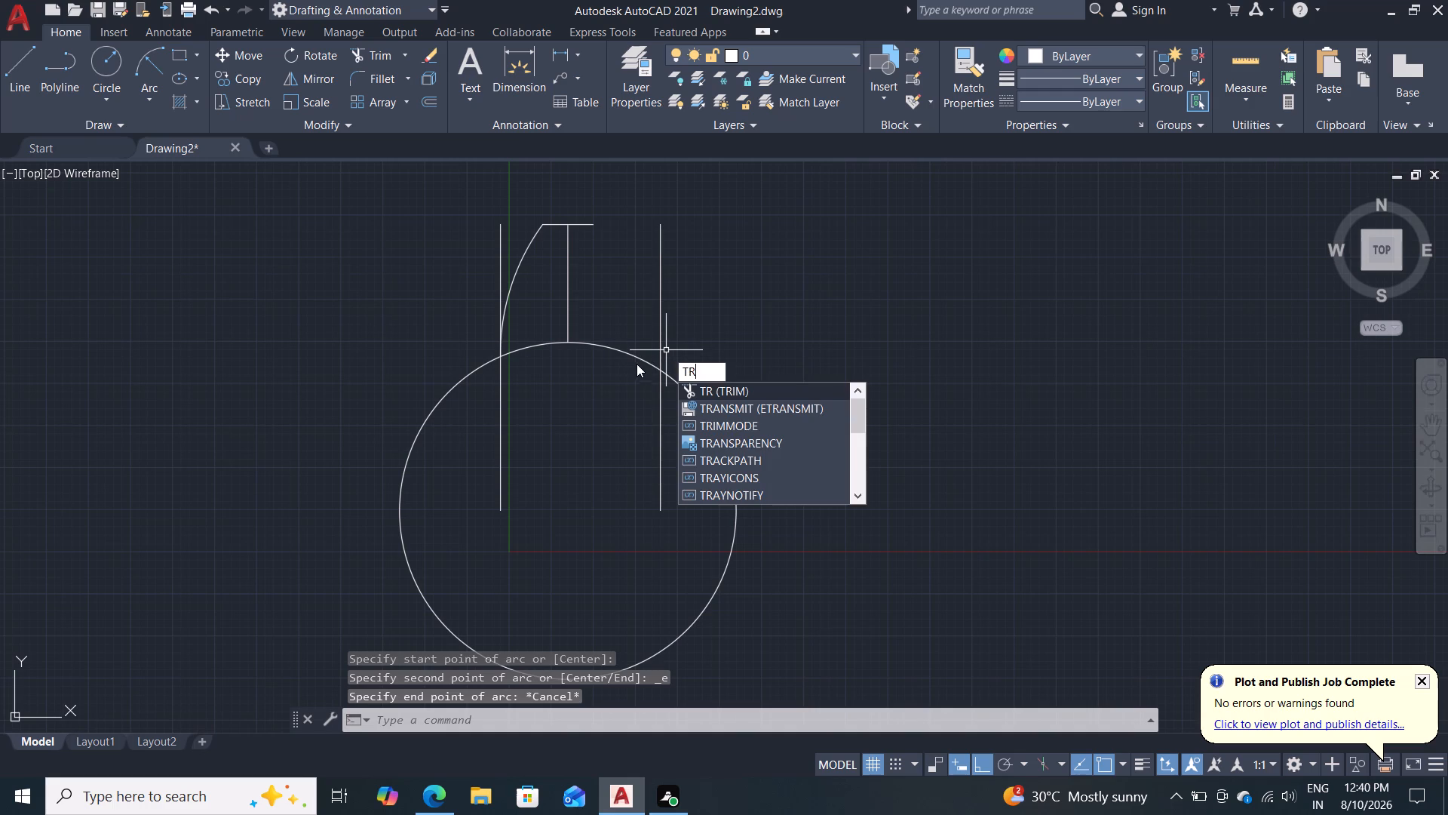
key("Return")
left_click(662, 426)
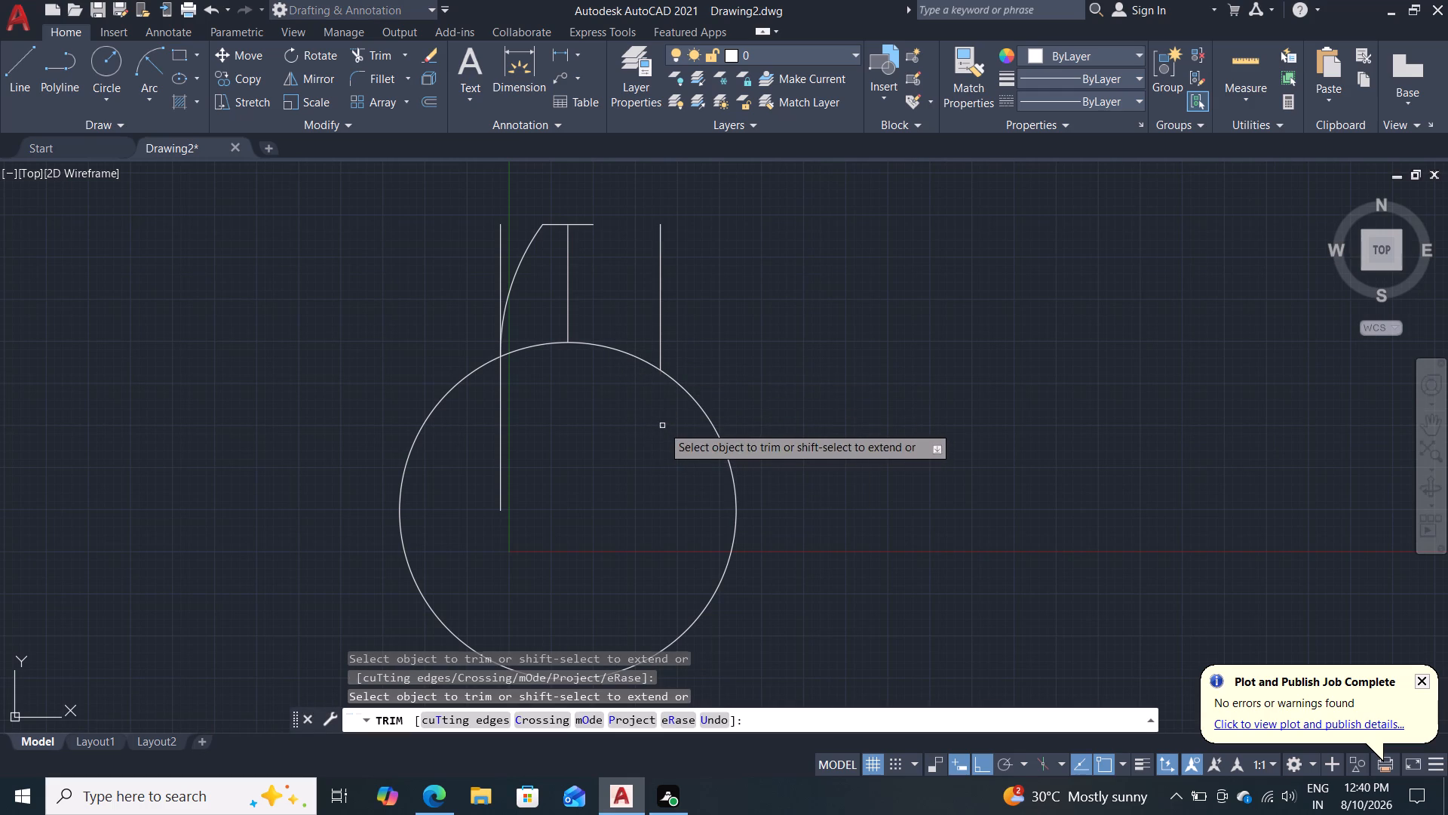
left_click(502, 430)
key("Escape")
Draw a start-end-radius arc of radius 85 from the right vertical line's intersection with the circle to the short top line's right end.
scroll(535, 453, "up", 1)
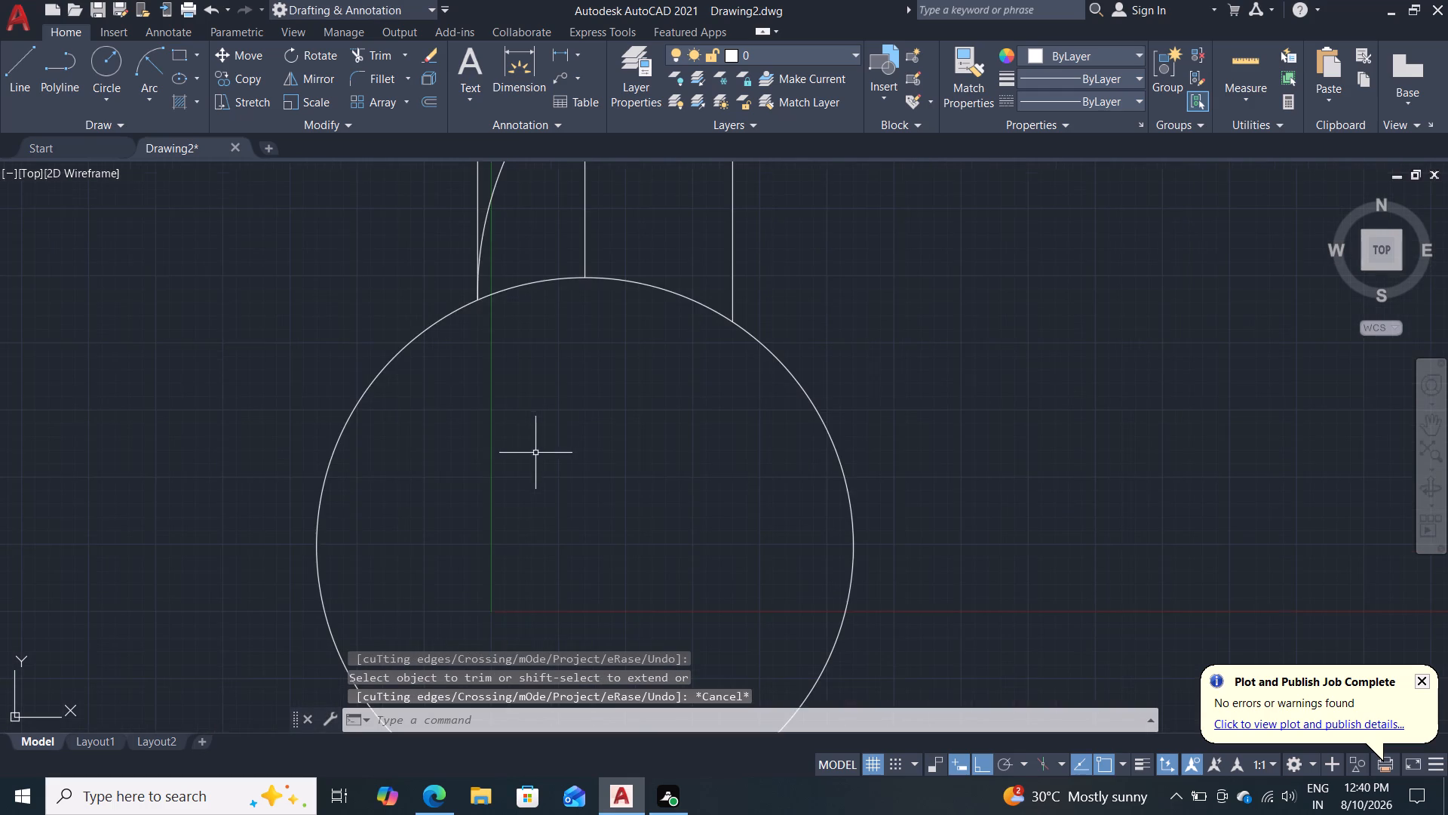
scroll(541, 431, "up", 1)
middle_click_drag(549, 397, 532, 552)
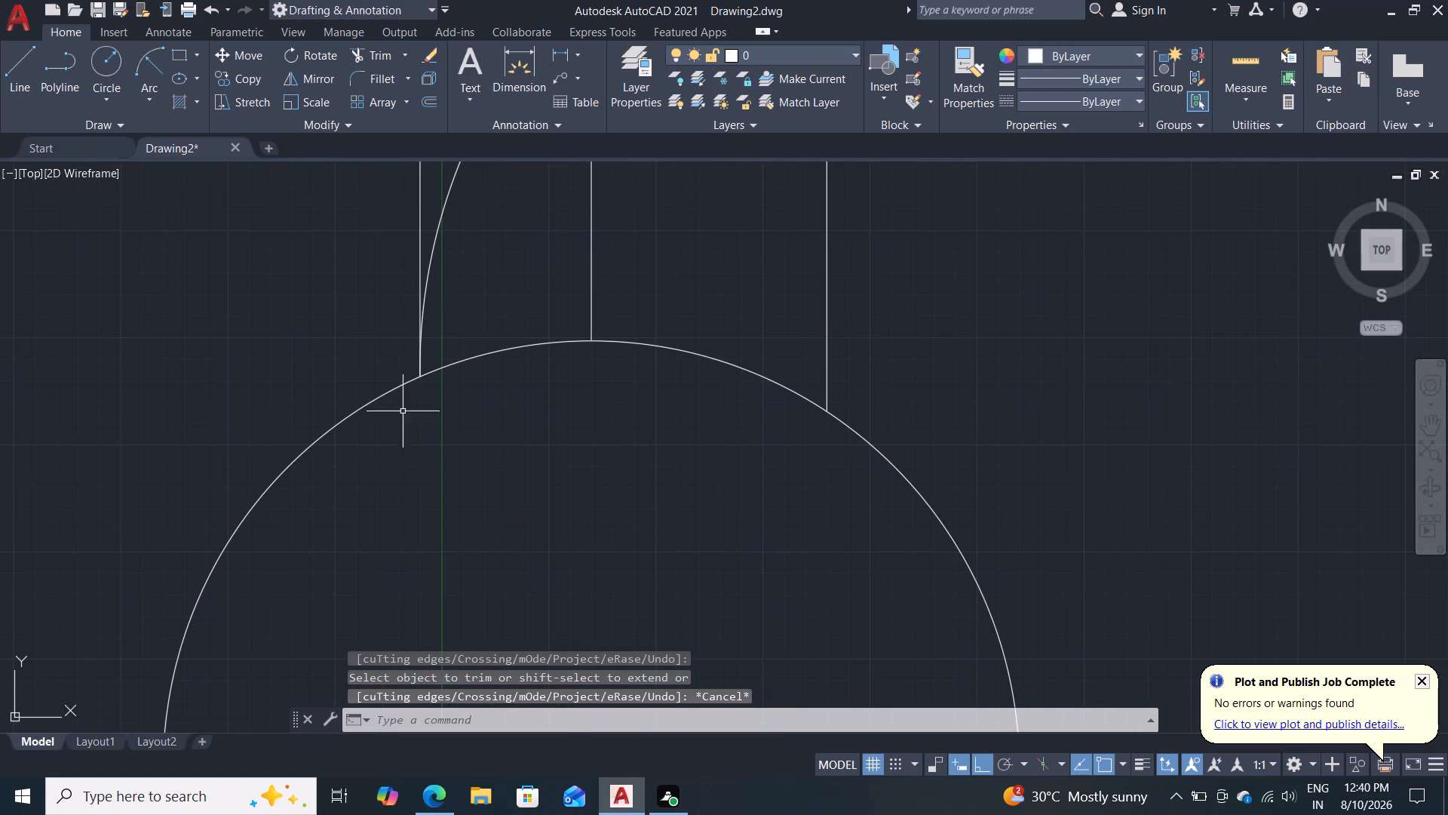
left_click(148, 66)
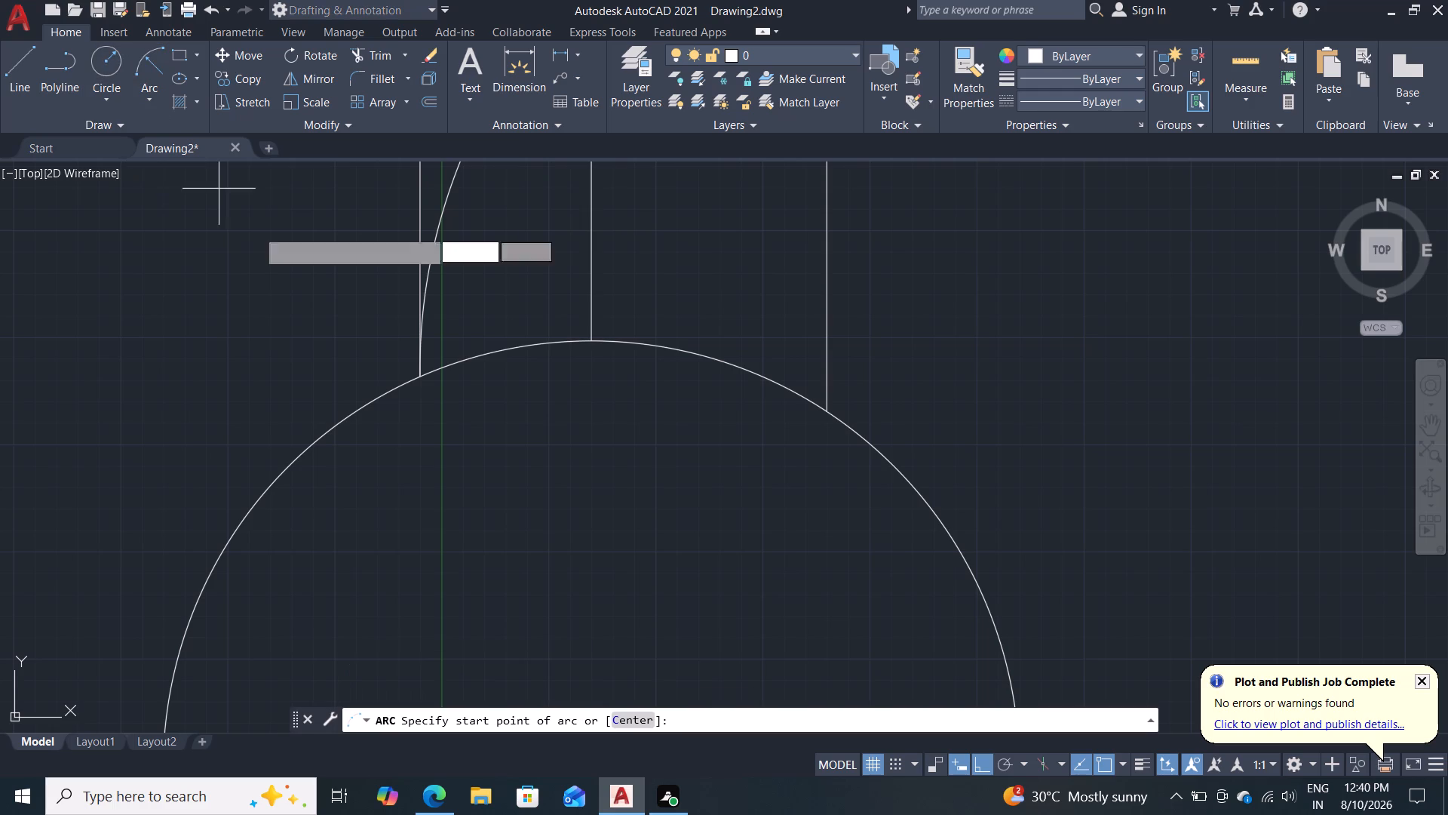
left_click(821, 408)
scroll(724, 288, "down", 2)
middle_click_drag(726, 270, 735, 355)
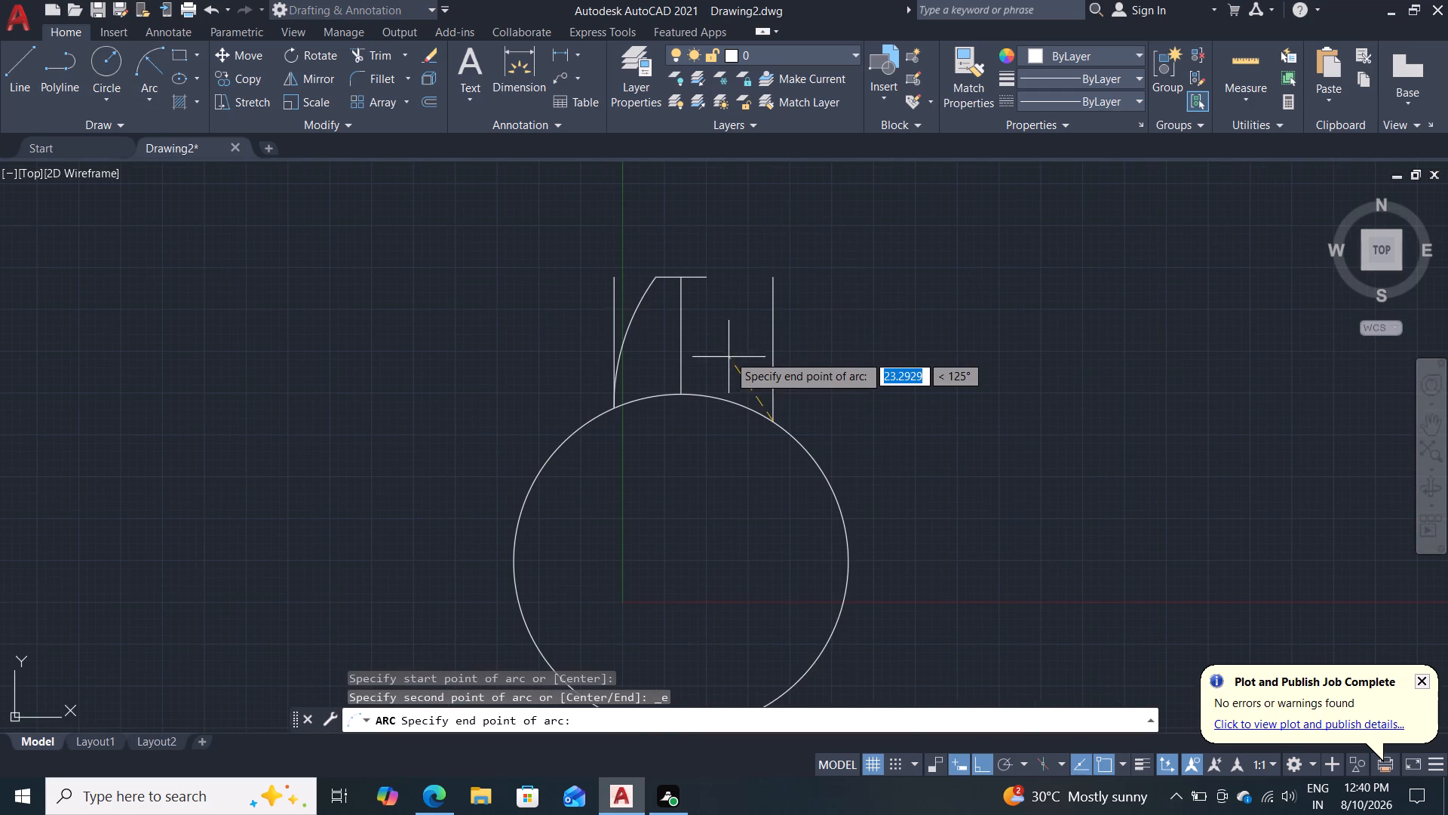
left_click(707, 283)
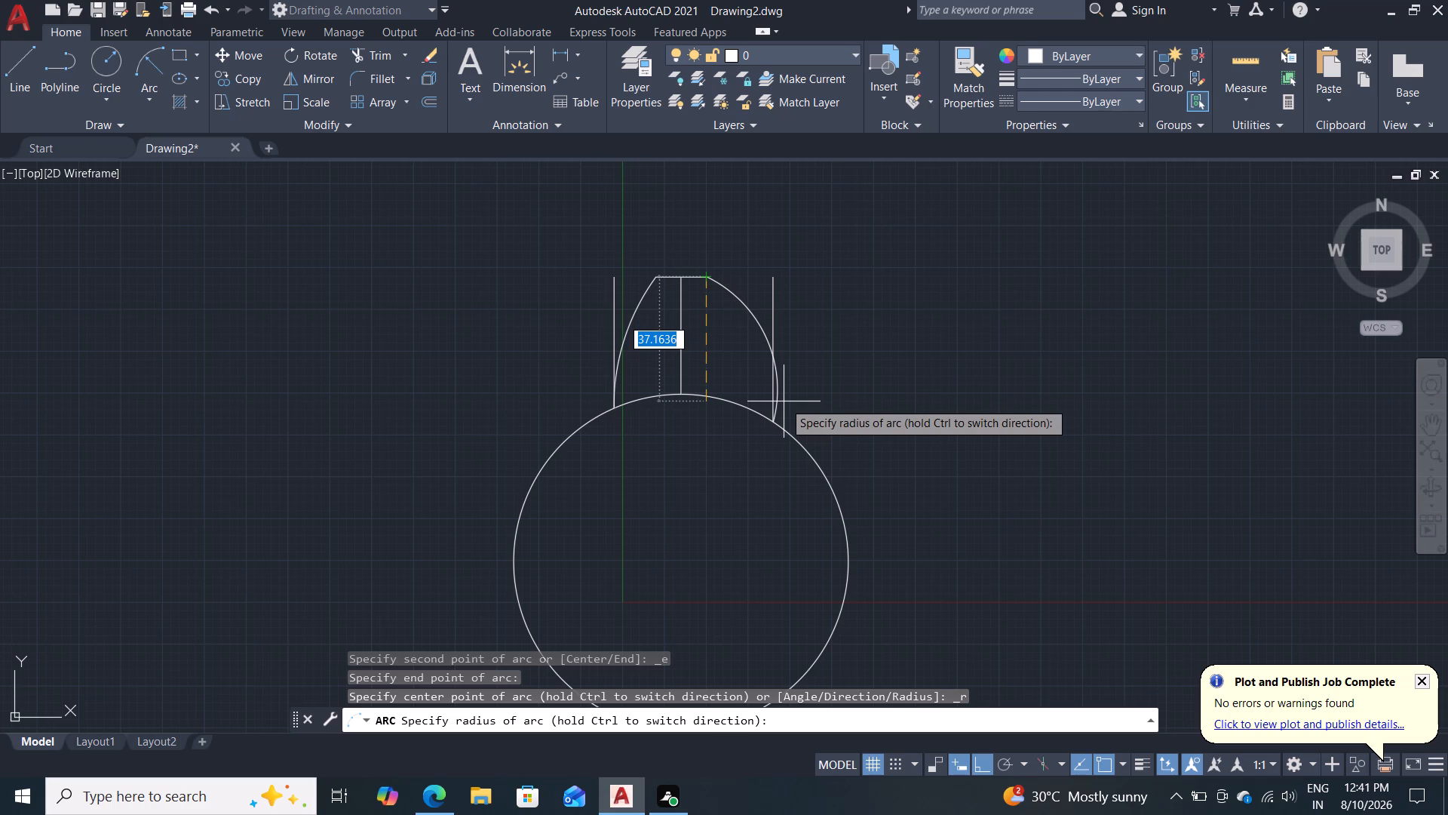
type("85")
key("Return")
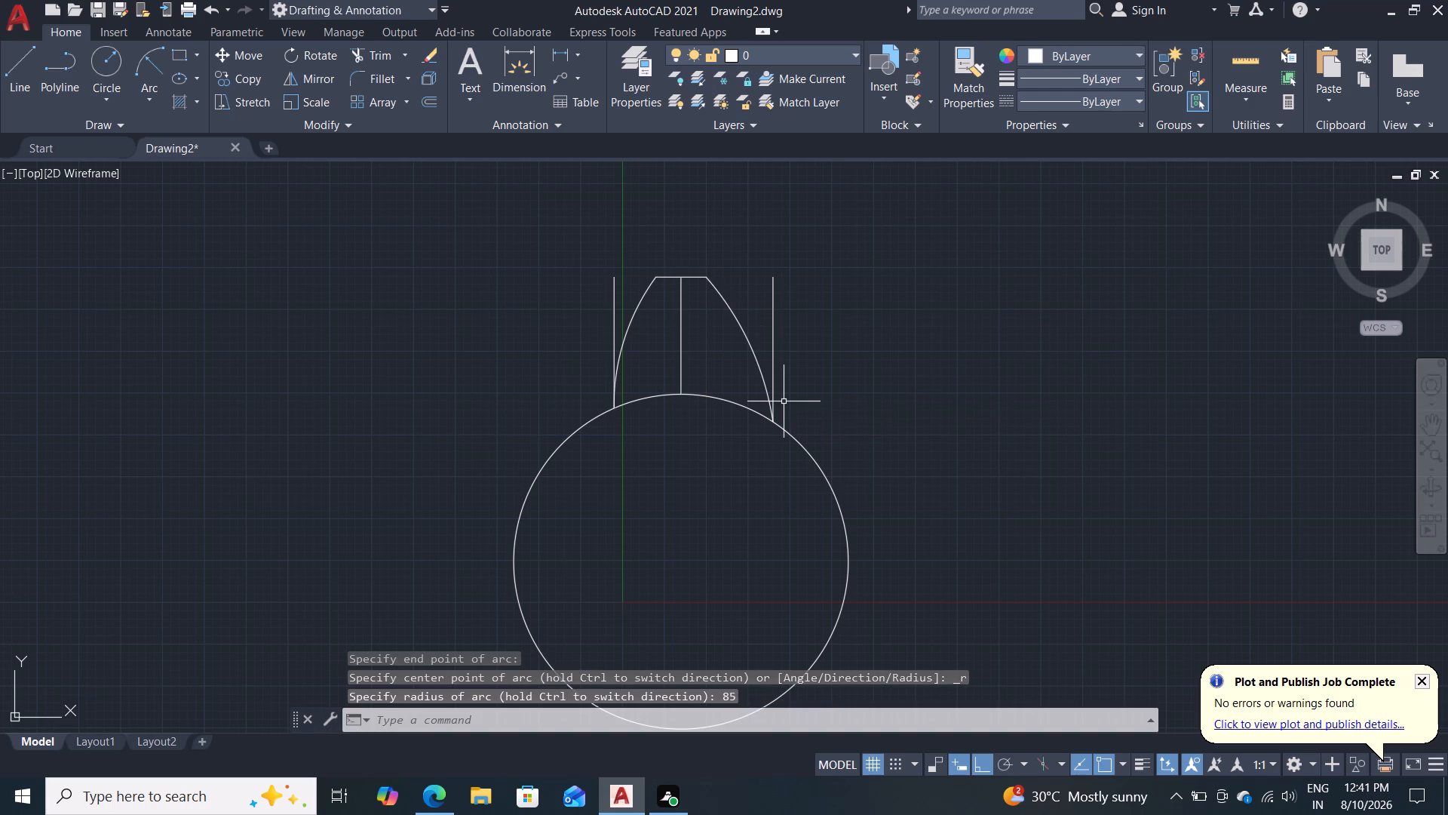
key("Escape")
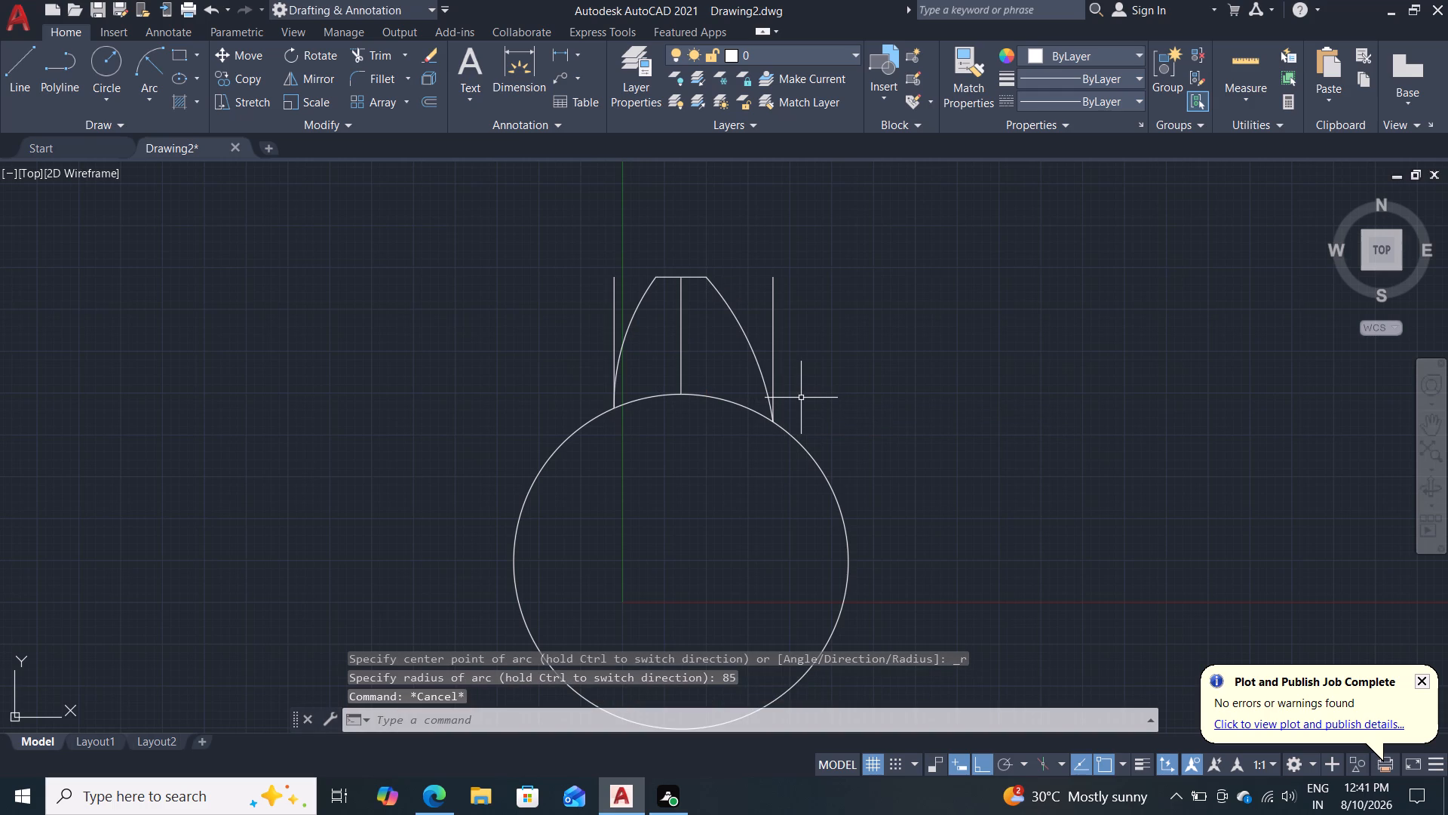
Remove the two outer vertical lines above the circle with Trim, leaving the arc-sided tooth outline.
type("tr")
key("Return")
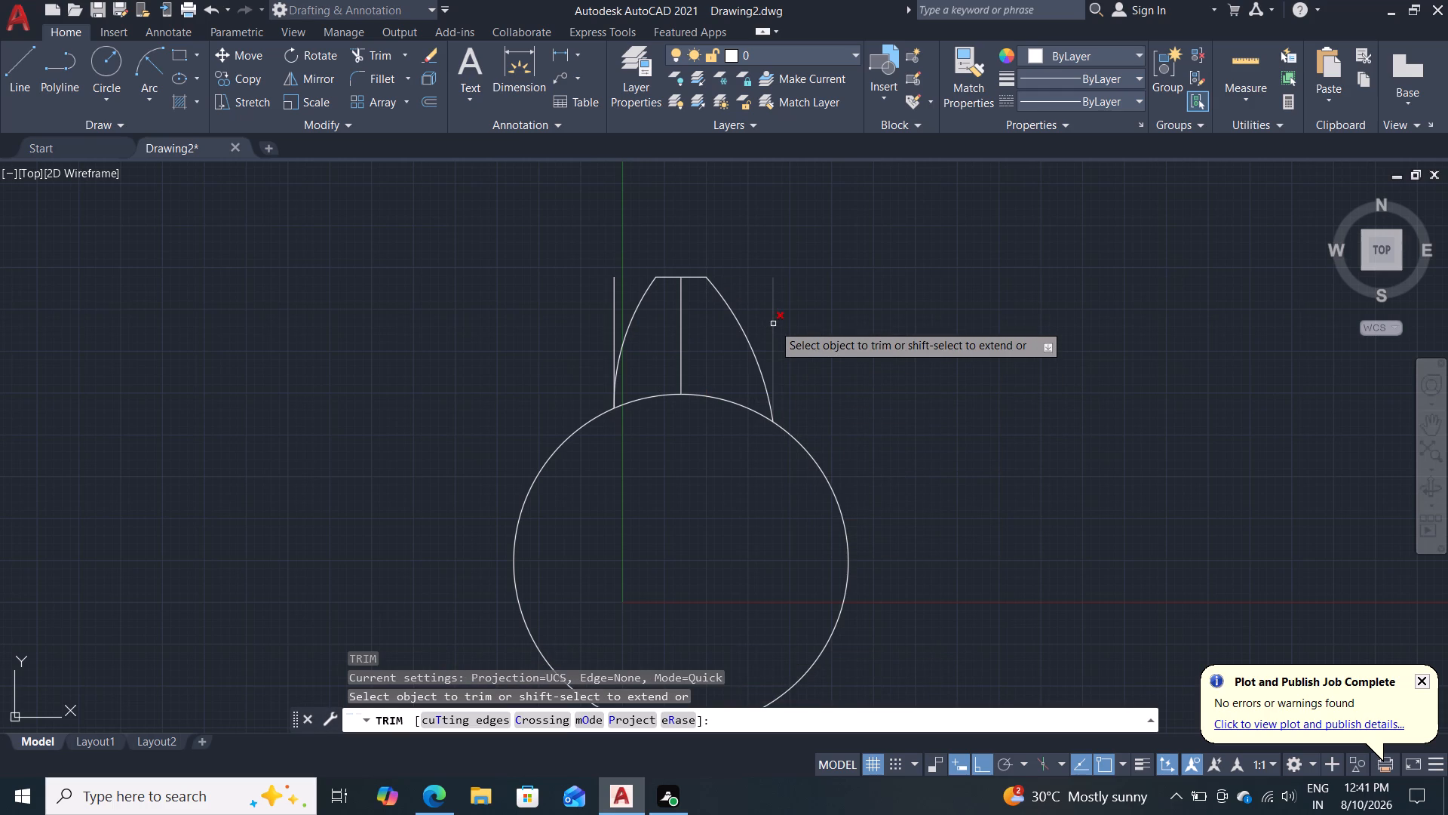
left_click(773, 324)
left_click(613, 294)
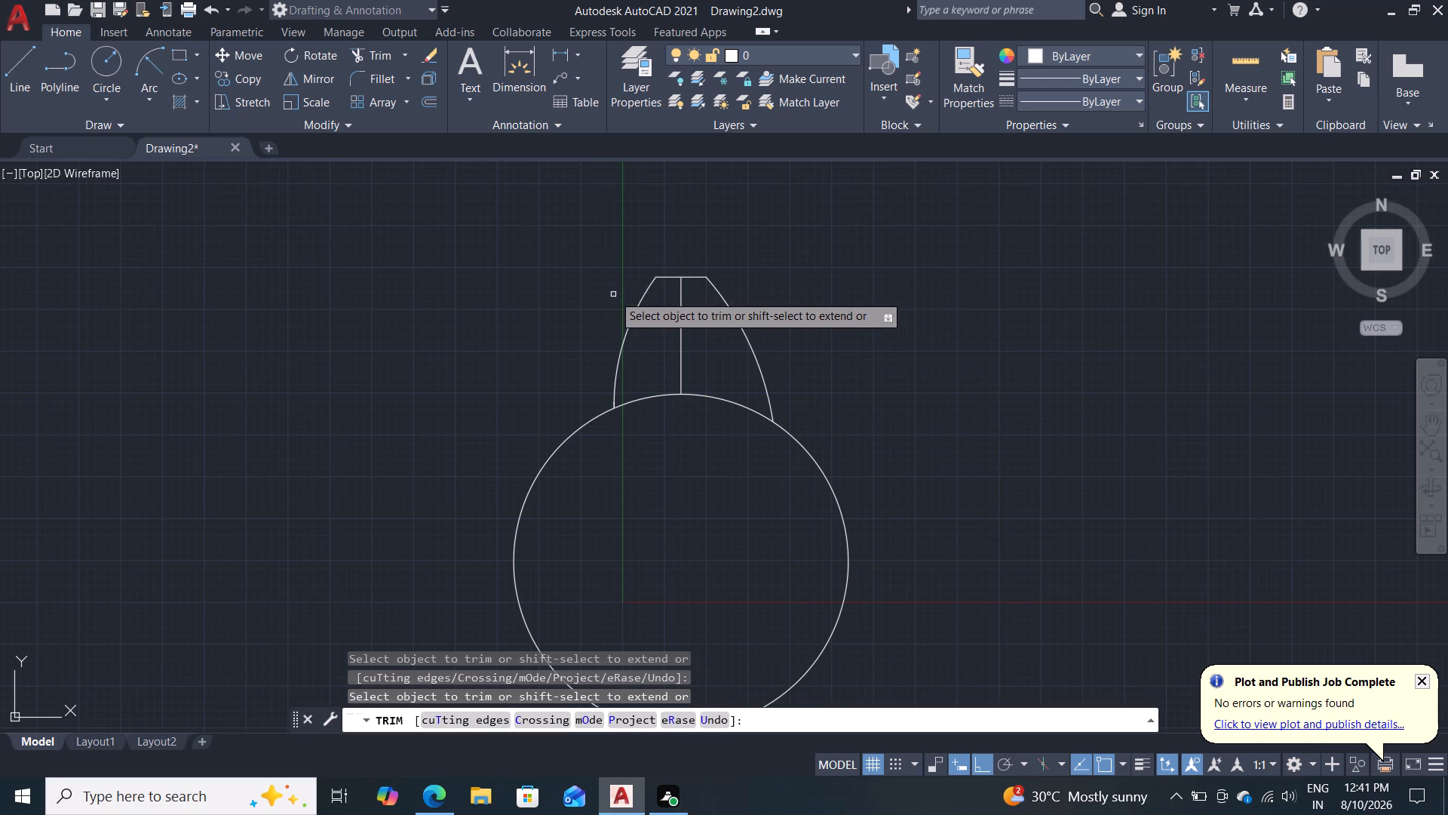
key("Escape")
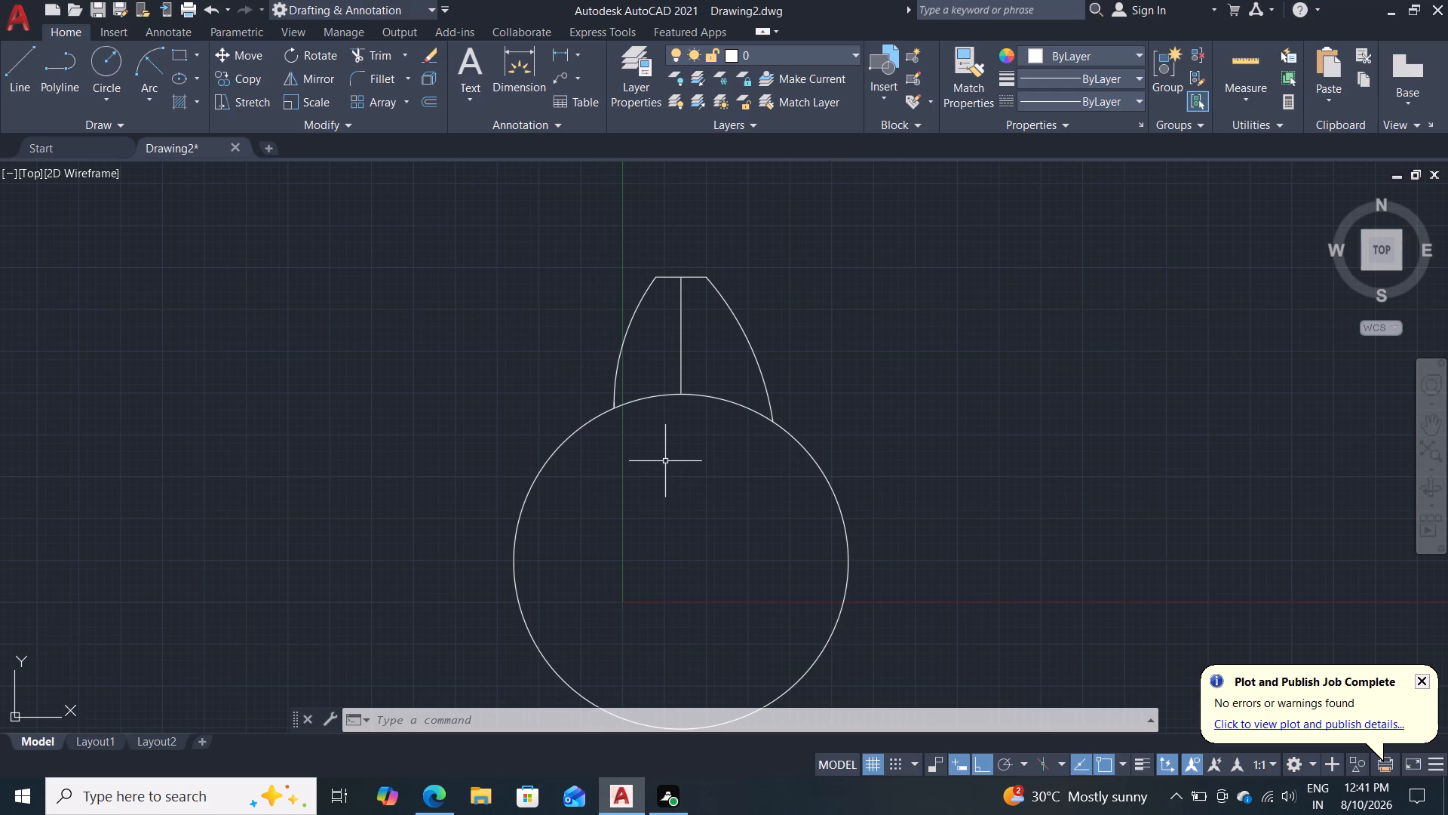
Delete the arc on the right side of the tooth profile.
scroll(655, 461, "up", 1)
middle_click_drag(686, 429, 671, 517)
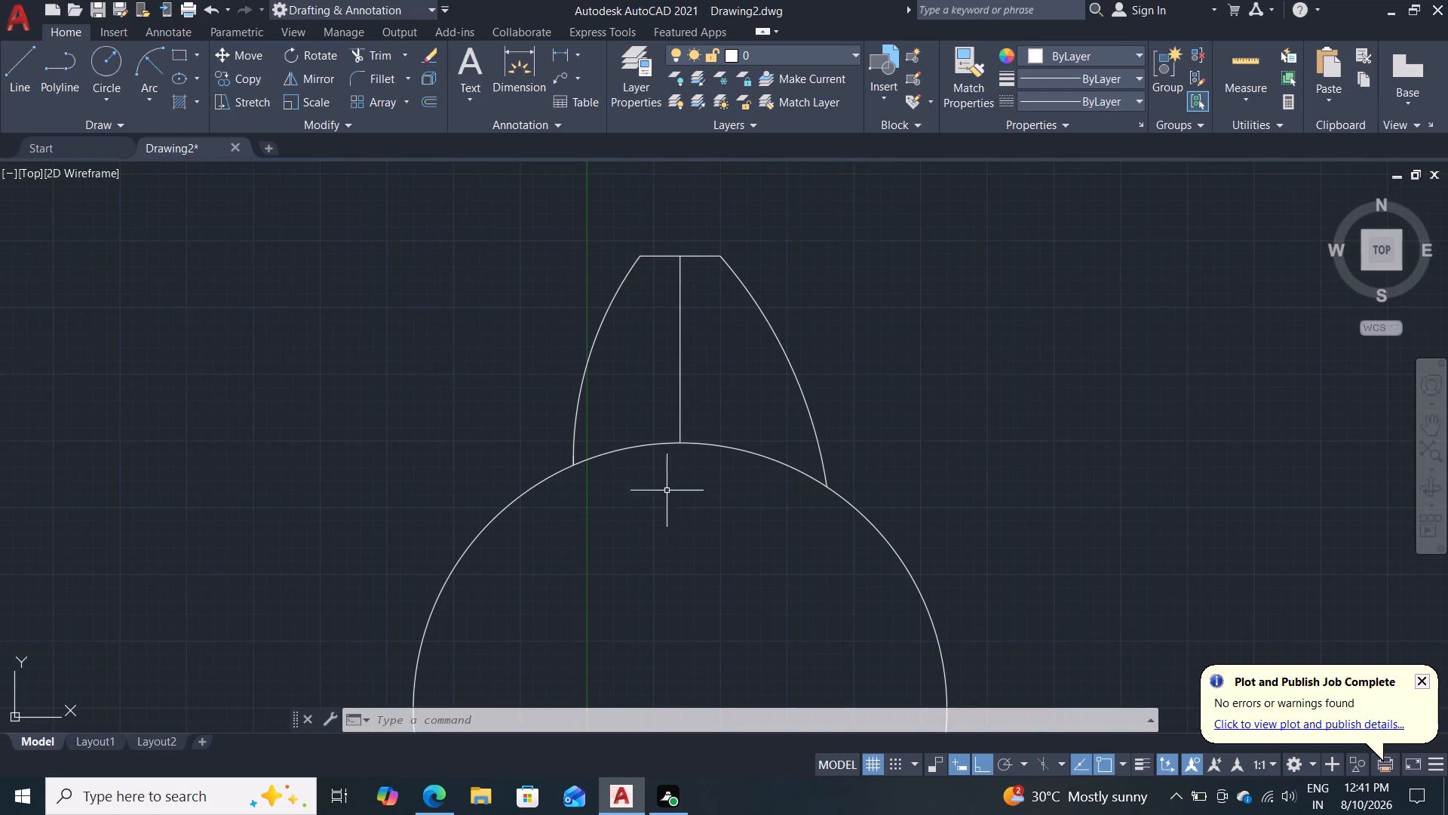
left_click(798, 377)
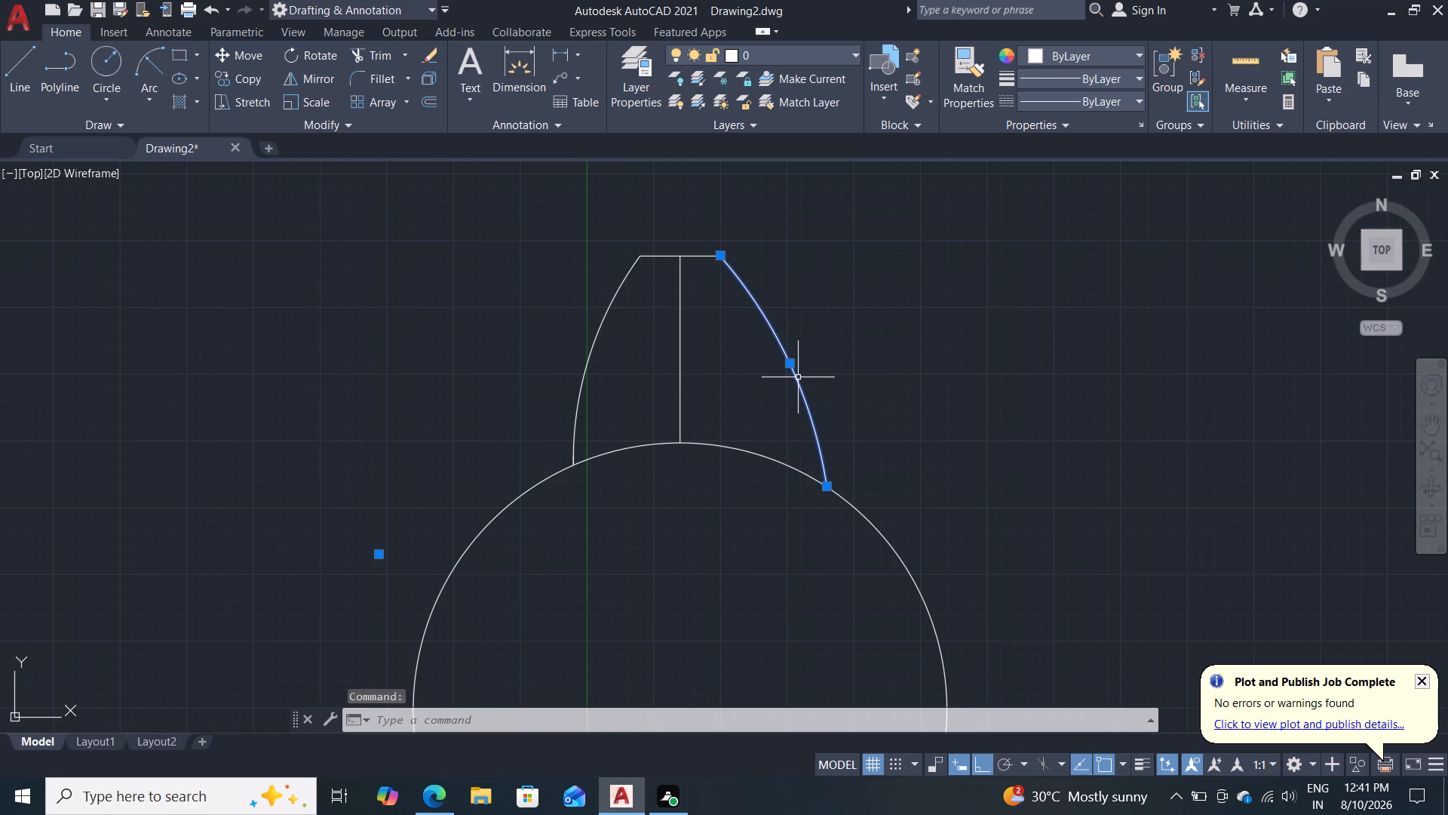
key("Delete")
Undo the recent edits back to the state before the two side arcs were drawn.
key("ctrl+z")
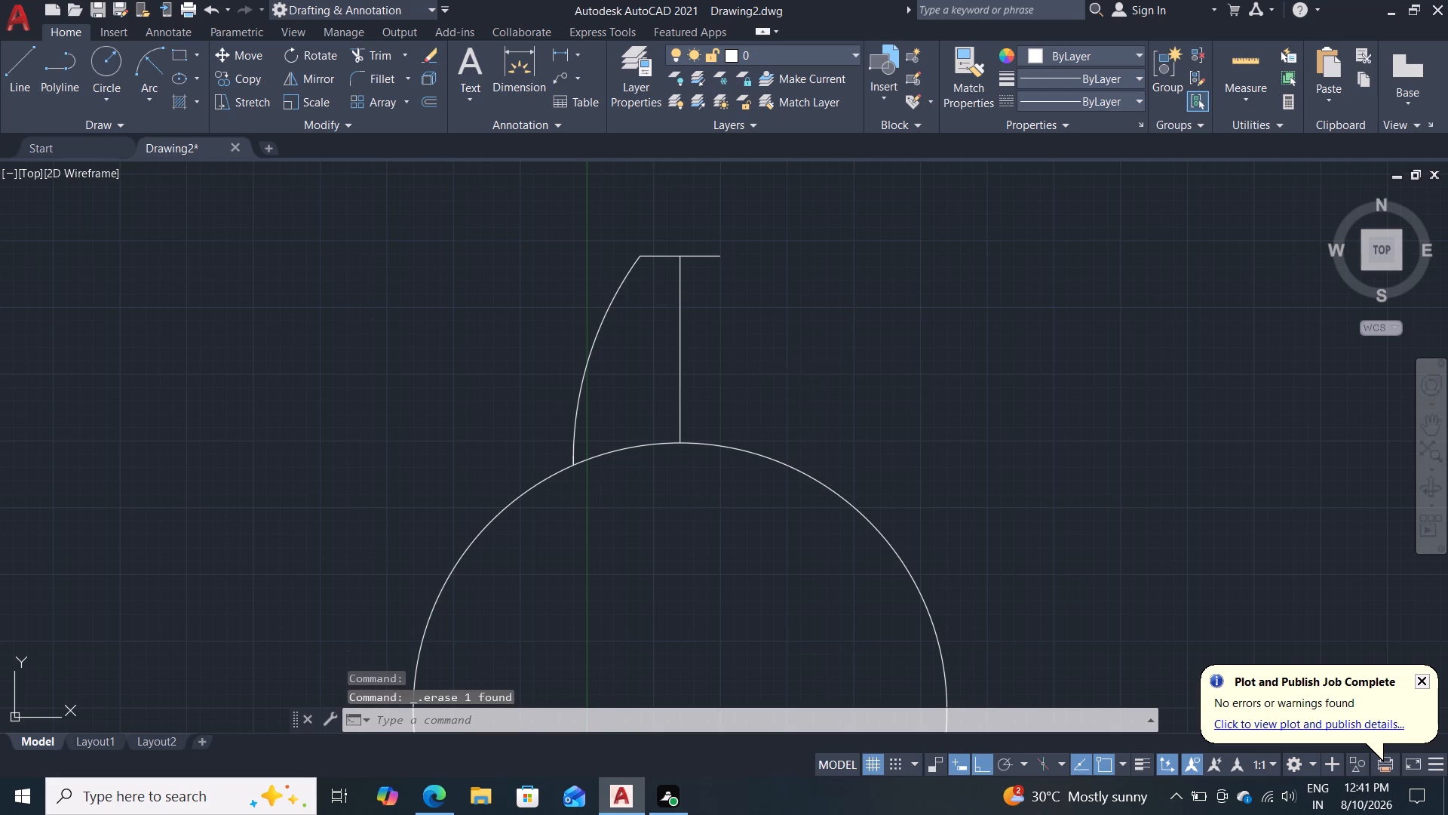
key("ctrl+z")
key("ctrl+z")
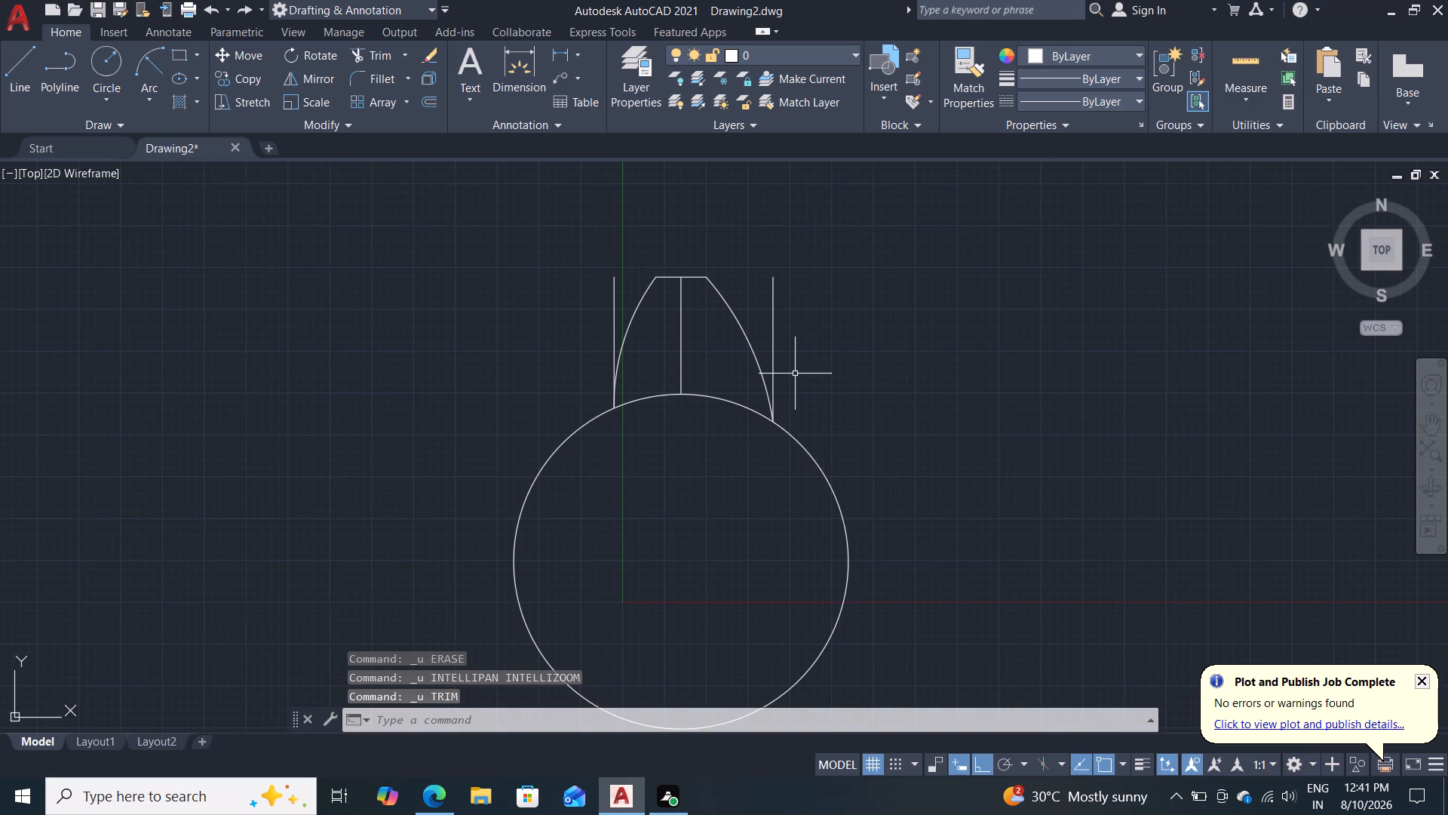
key("ctrl+z")
key("ctrl+z")
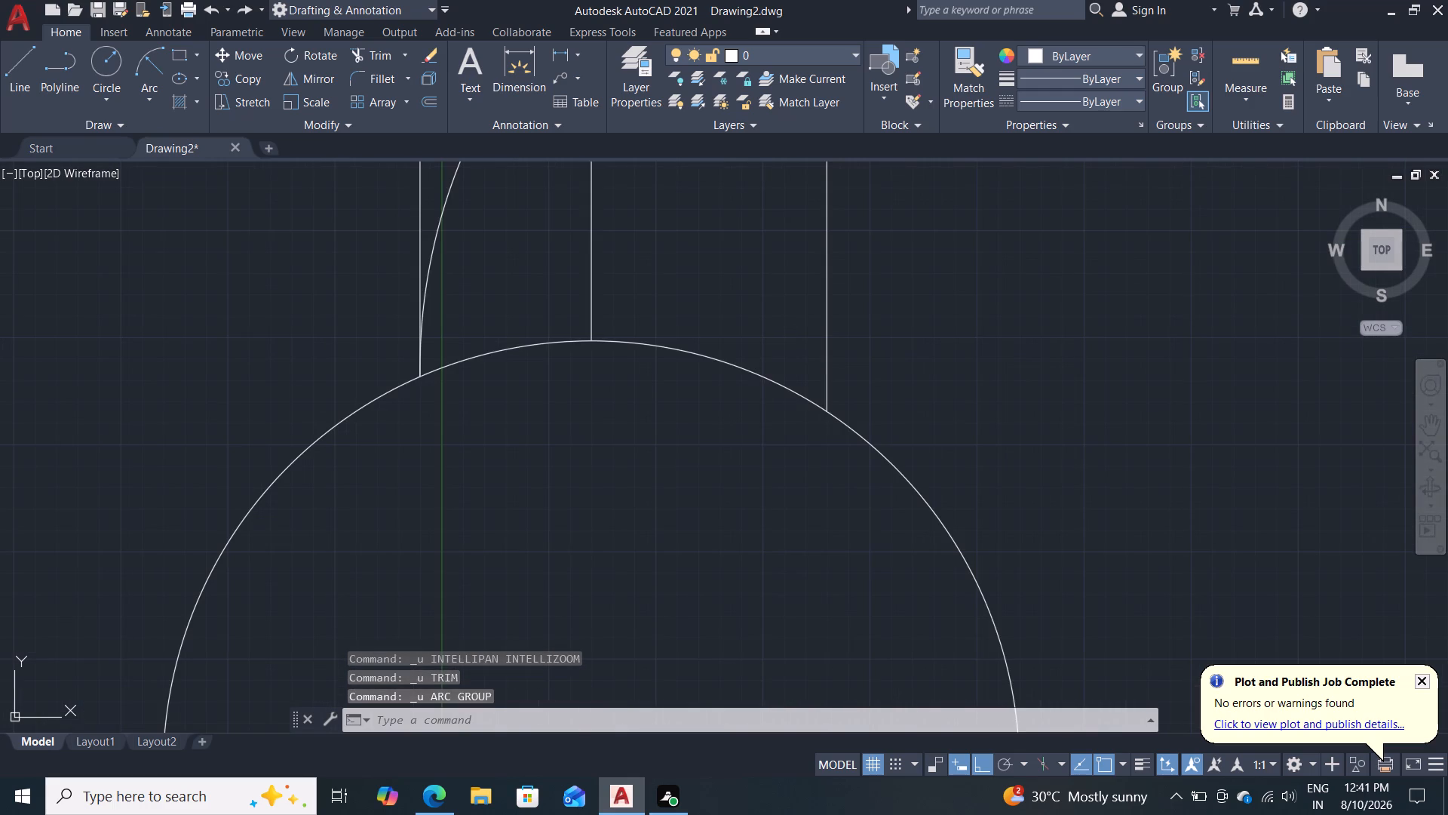
key("ctrl+z")
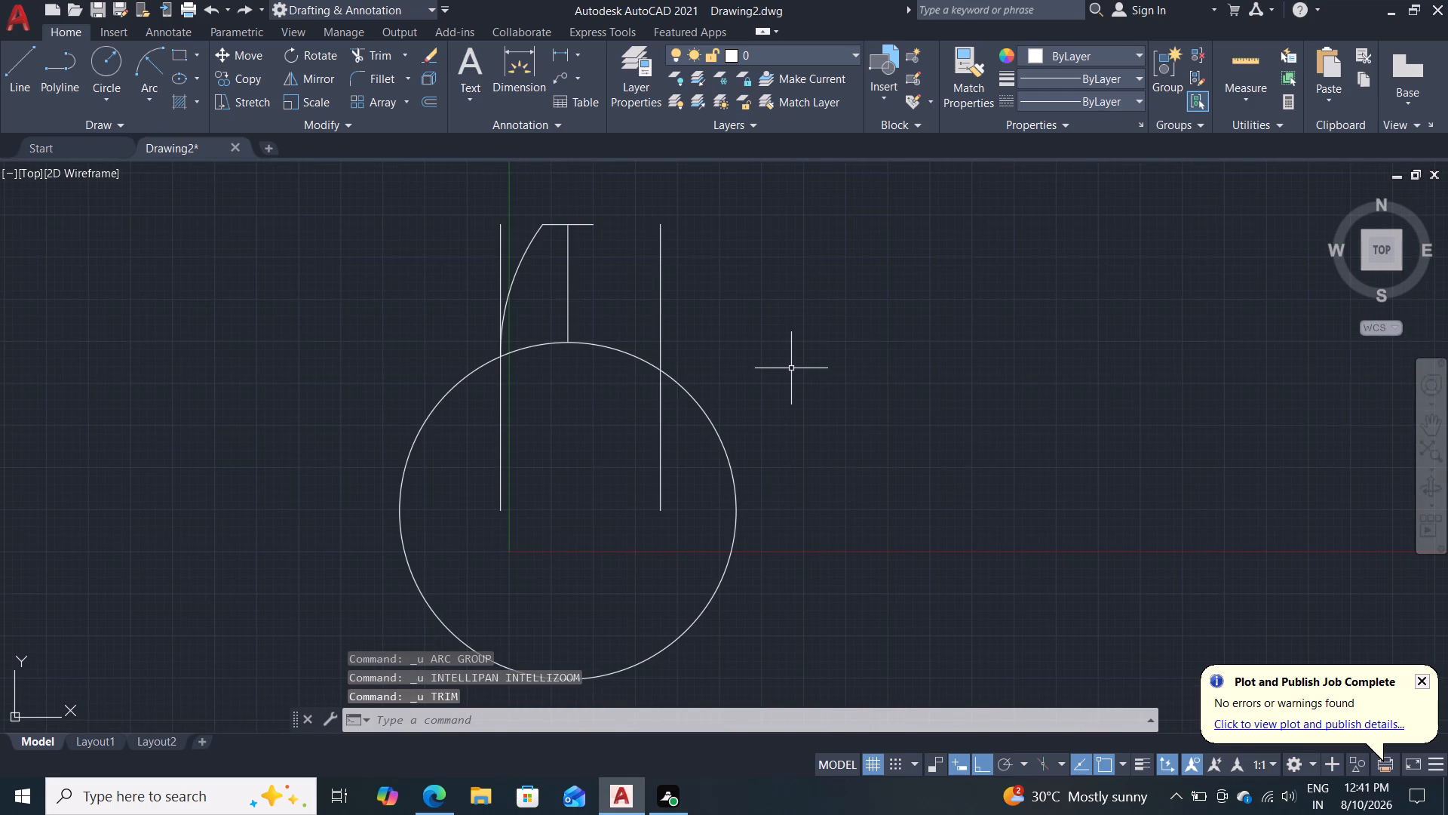
key("ctrl+z")
key("ctrl+z")
key("ctrl+z")
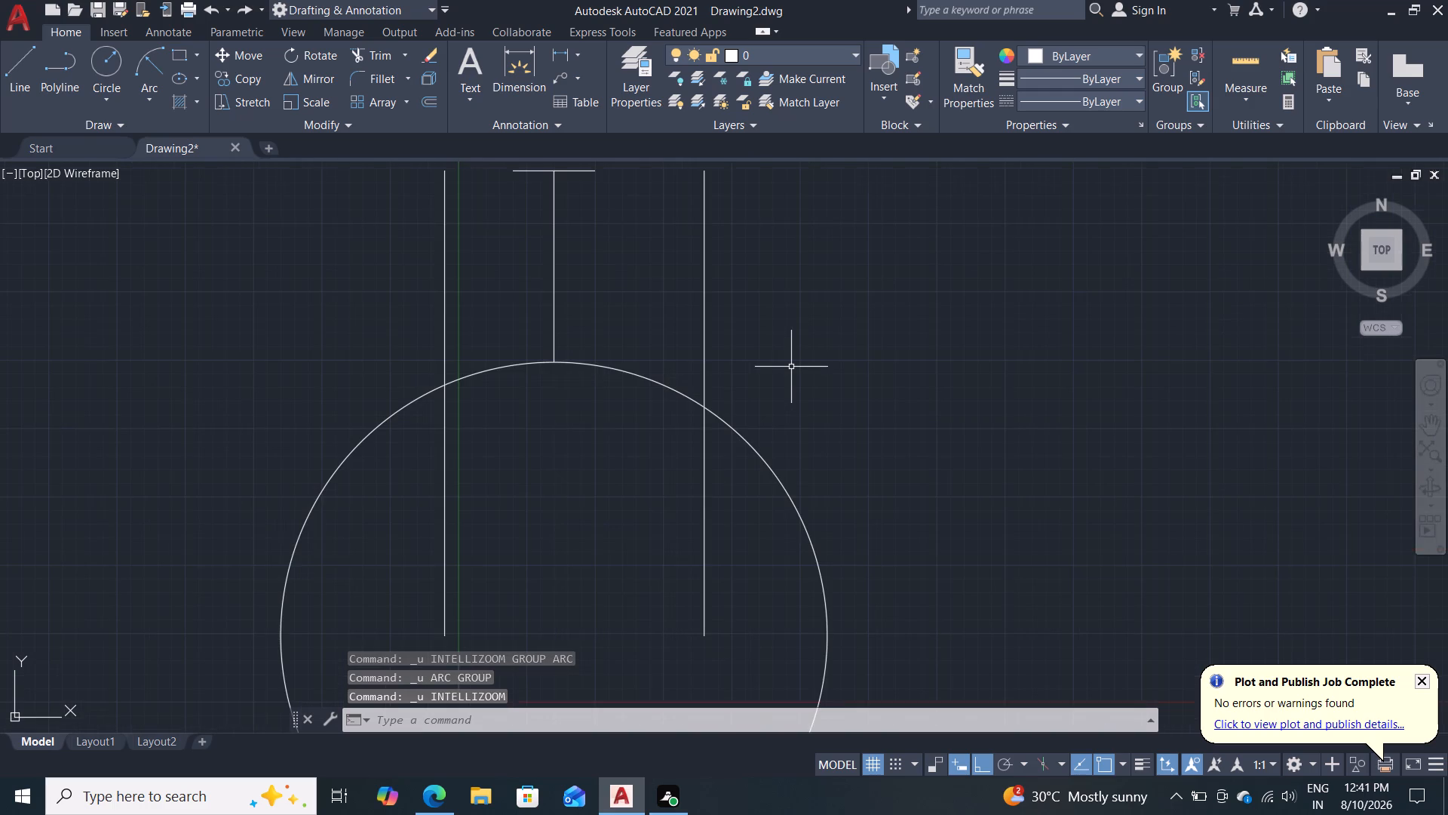
Delete the two long outer vertical lines on either side of the centre line.
scroll(789, 358, "down", 2)
left_click(759, 331)
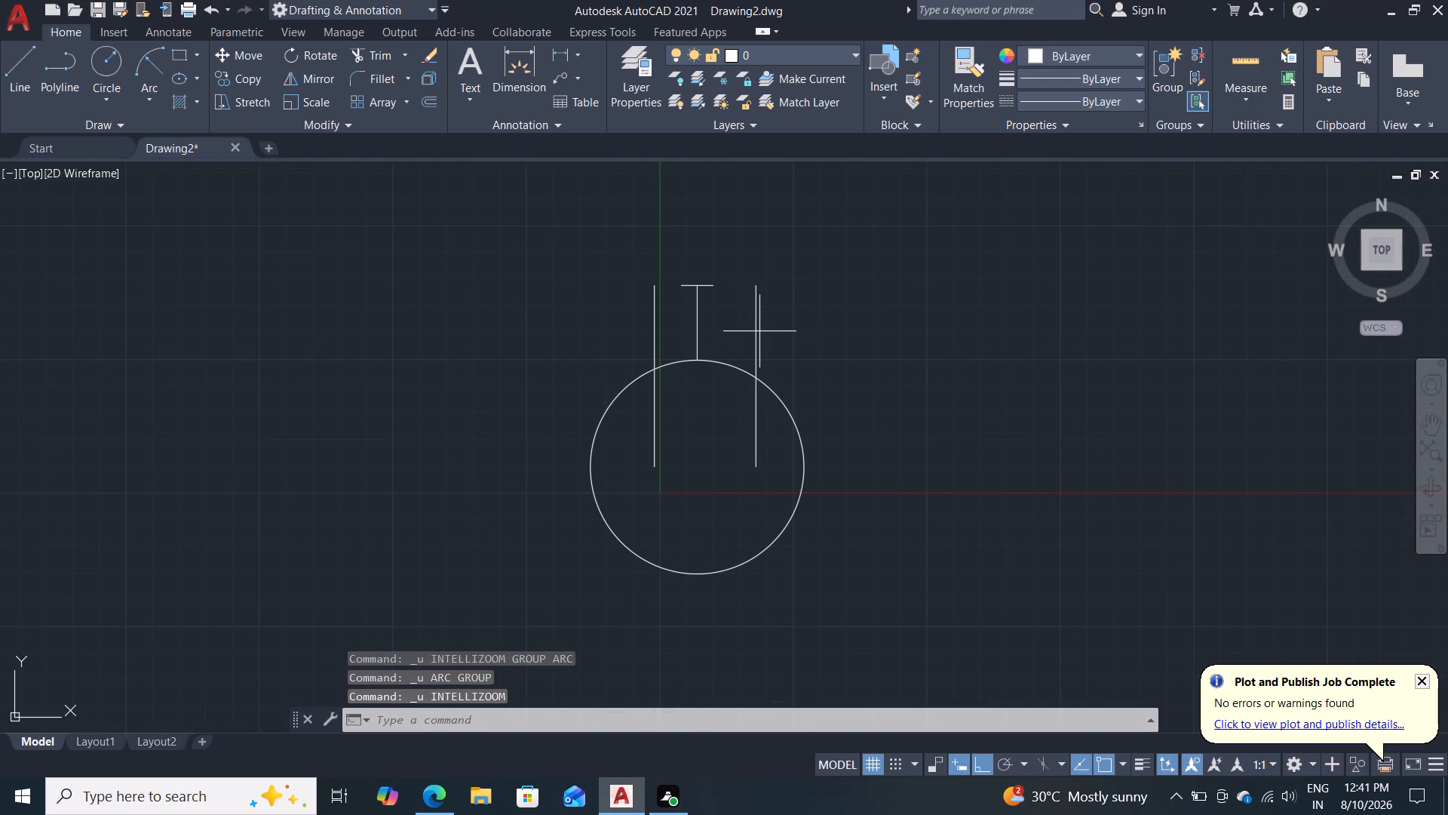
left_click(759, 331)
left_click(755, 334)
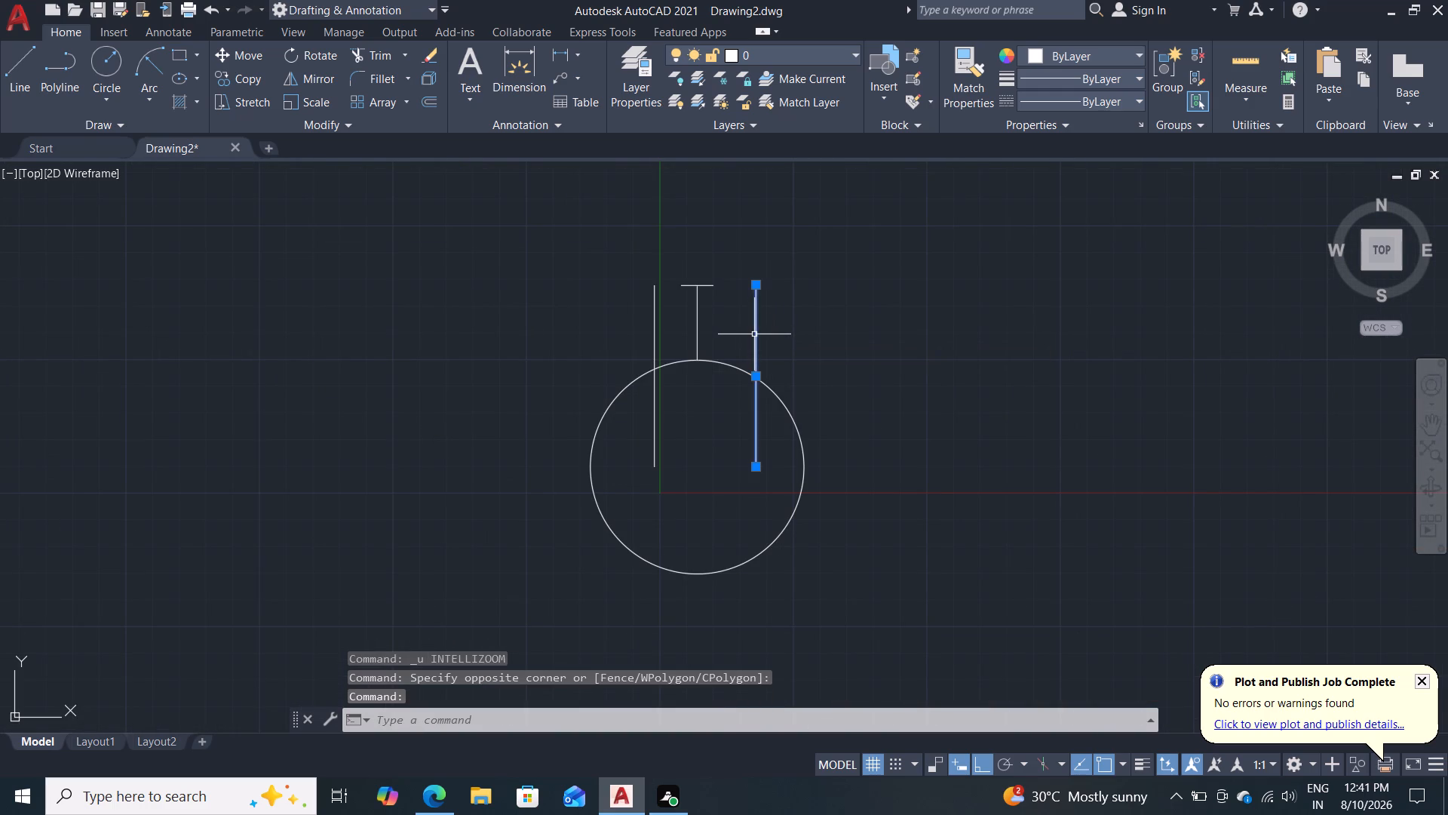
key("Delete")
left_click(652, 324)
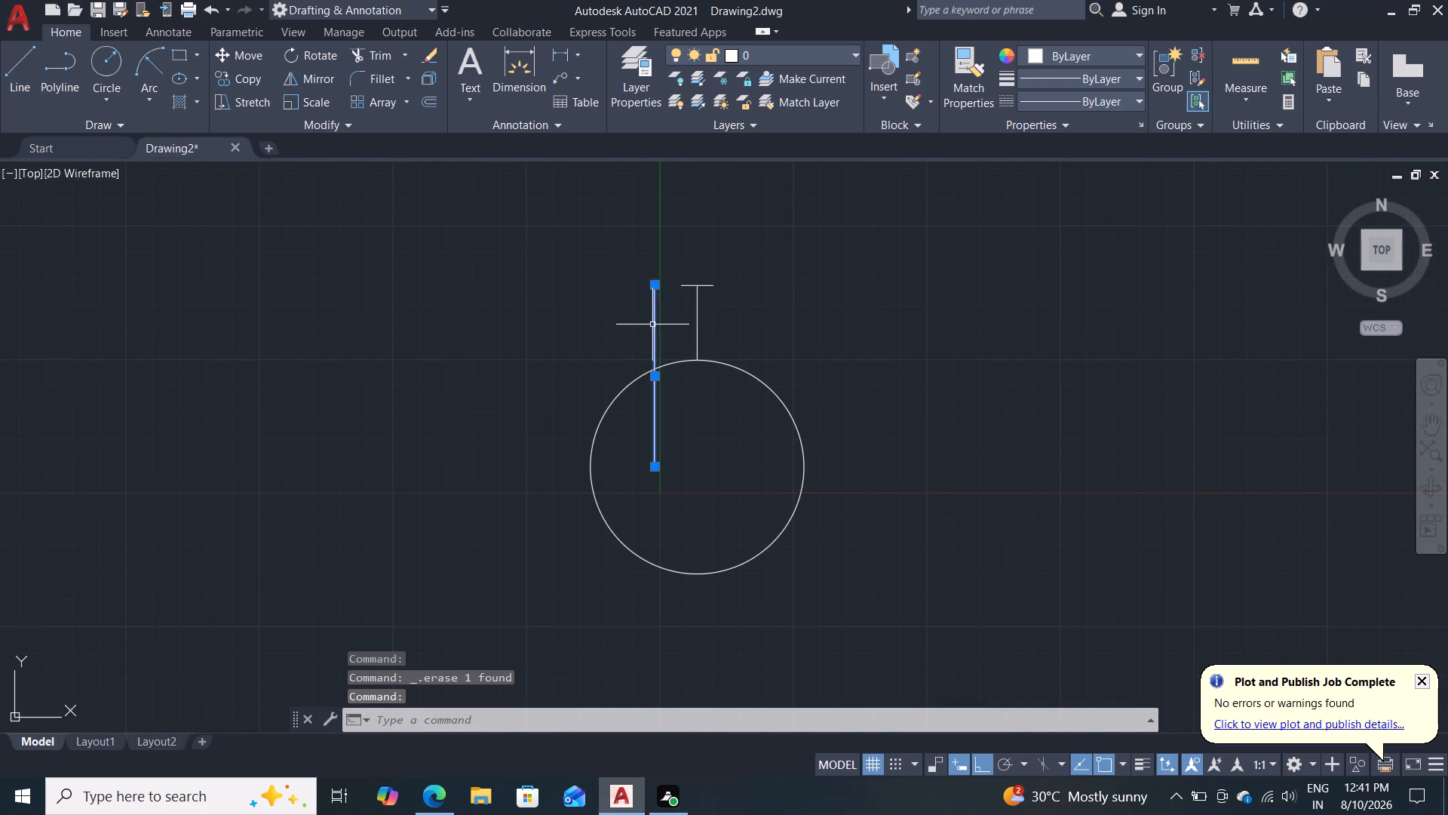
key("Delete")
Offset the vertical centre line above the circle by 20 to the left and by 20 to the right.
scroll(689, 459, "up", 1)
middle_click_drag(682, 430, 674, 526)
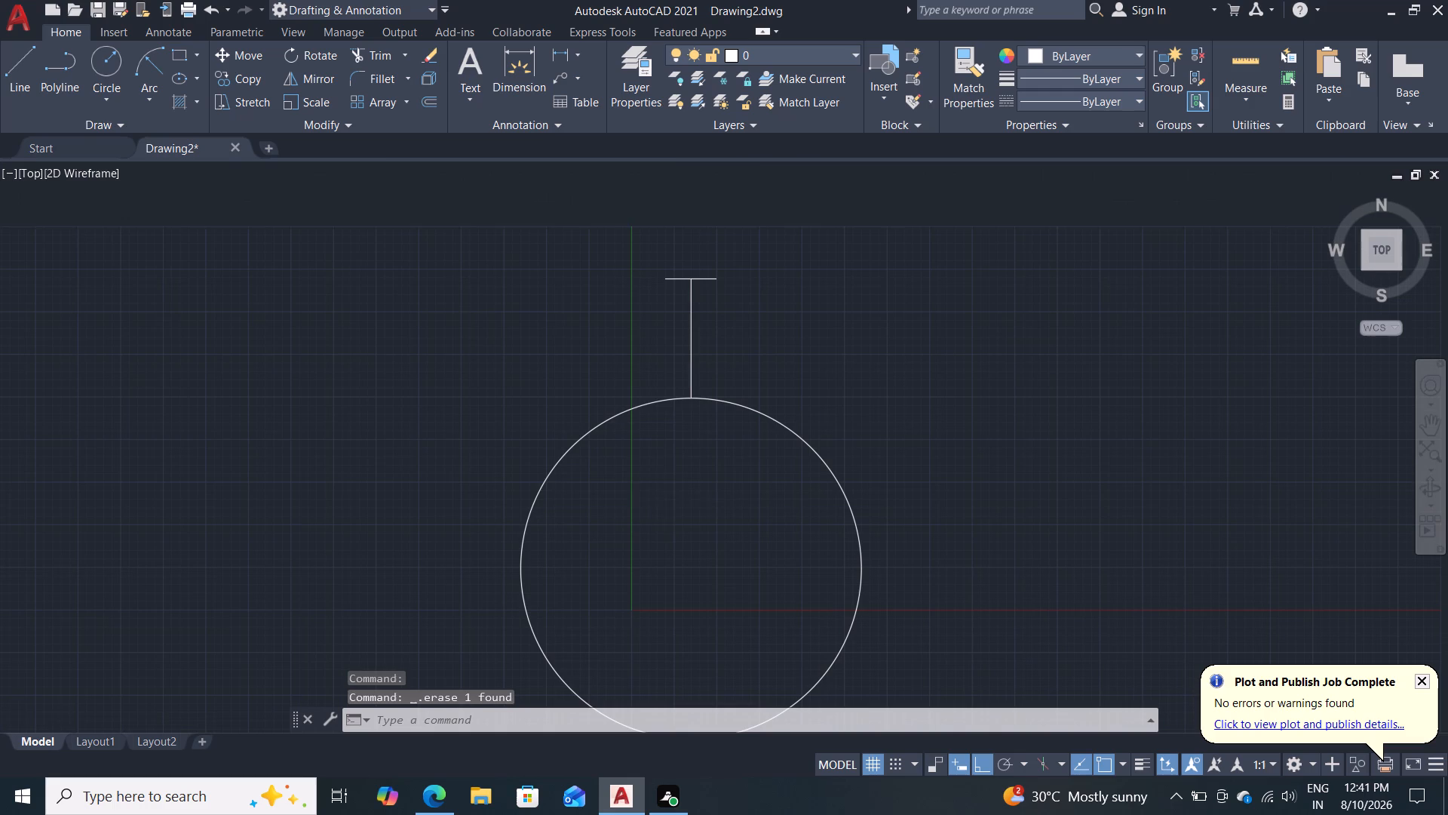
key("o")
key("Return")
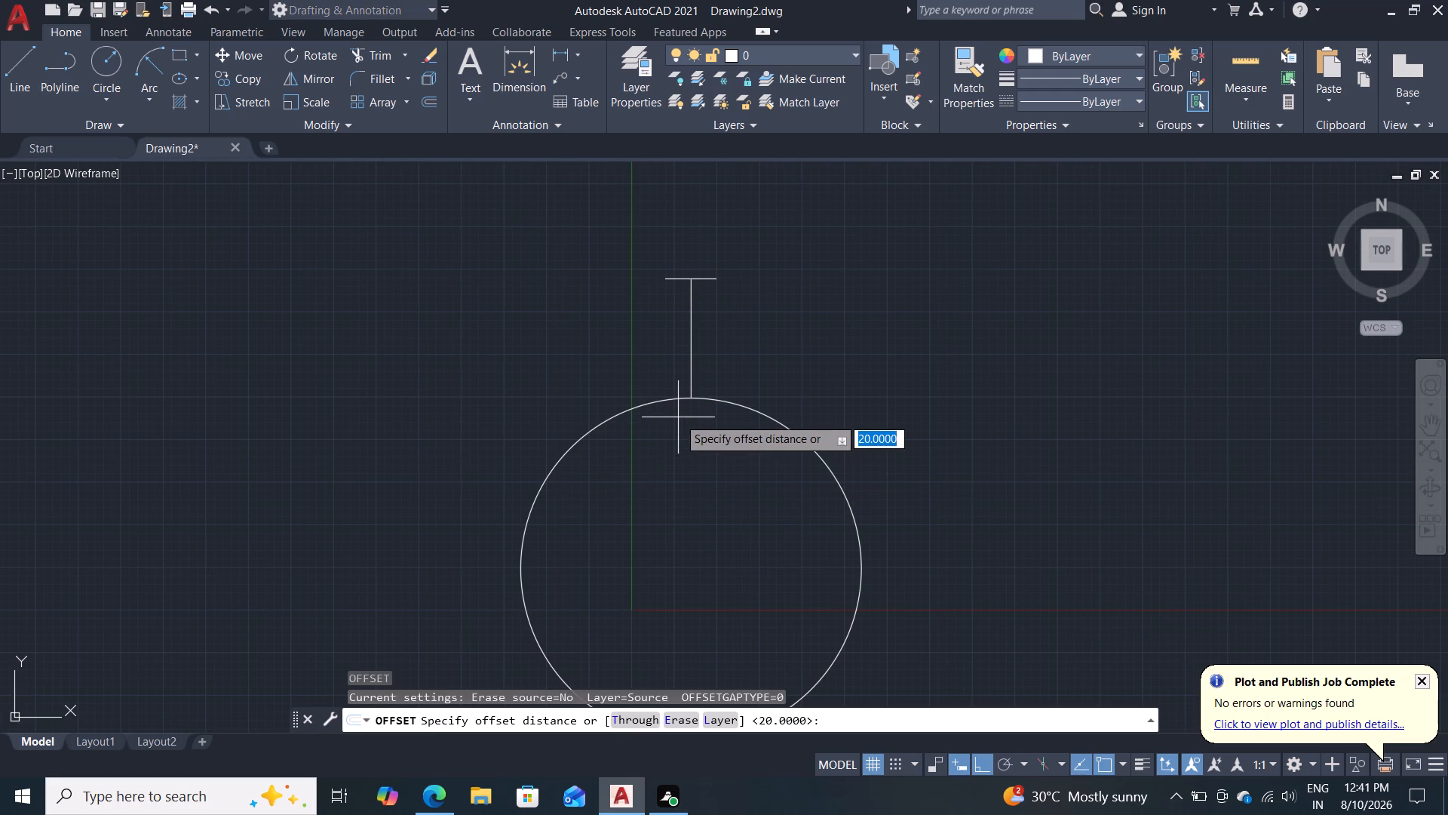
key("Return")
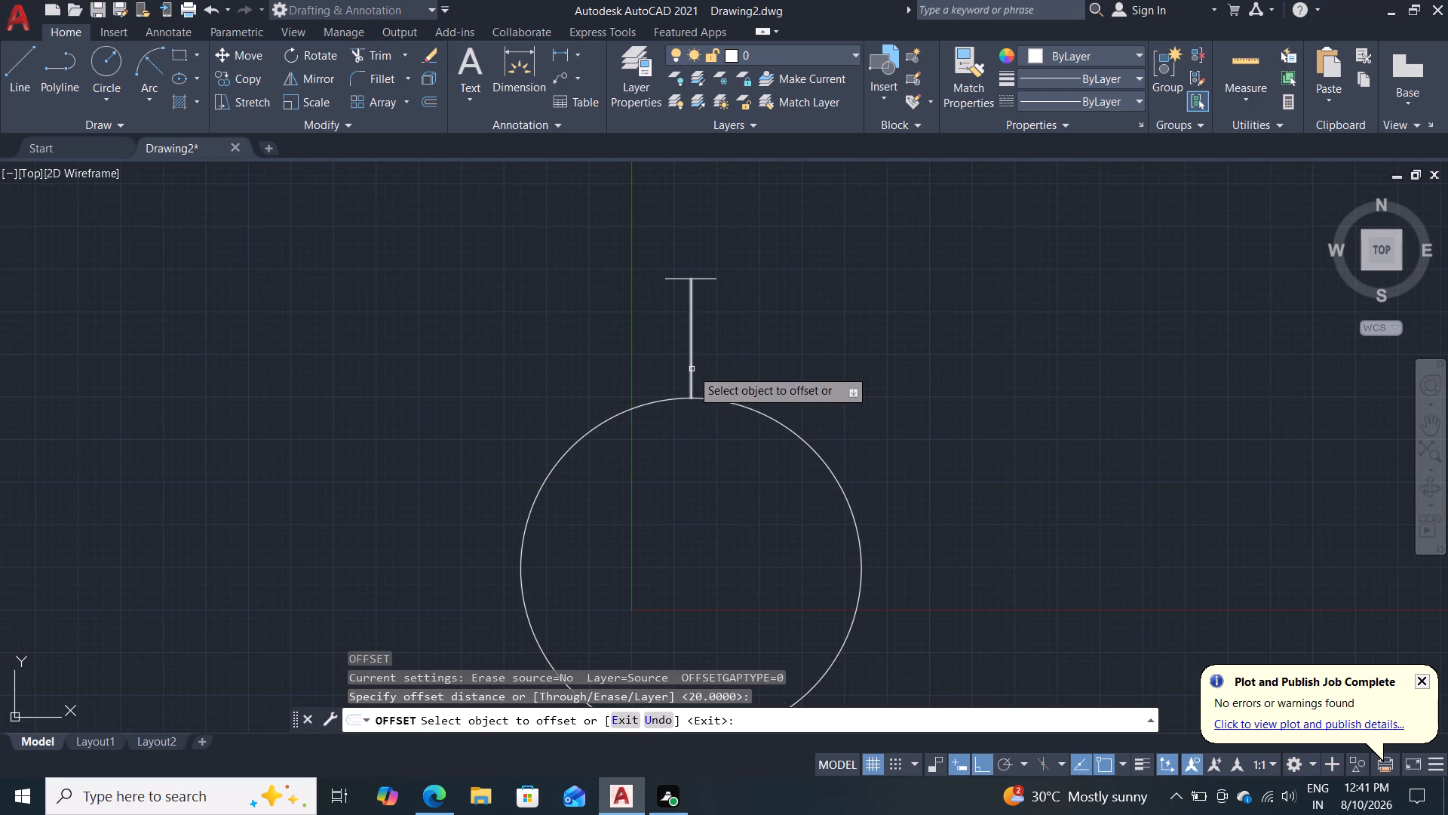
left_click(692, 369)
left_click(615, 375)
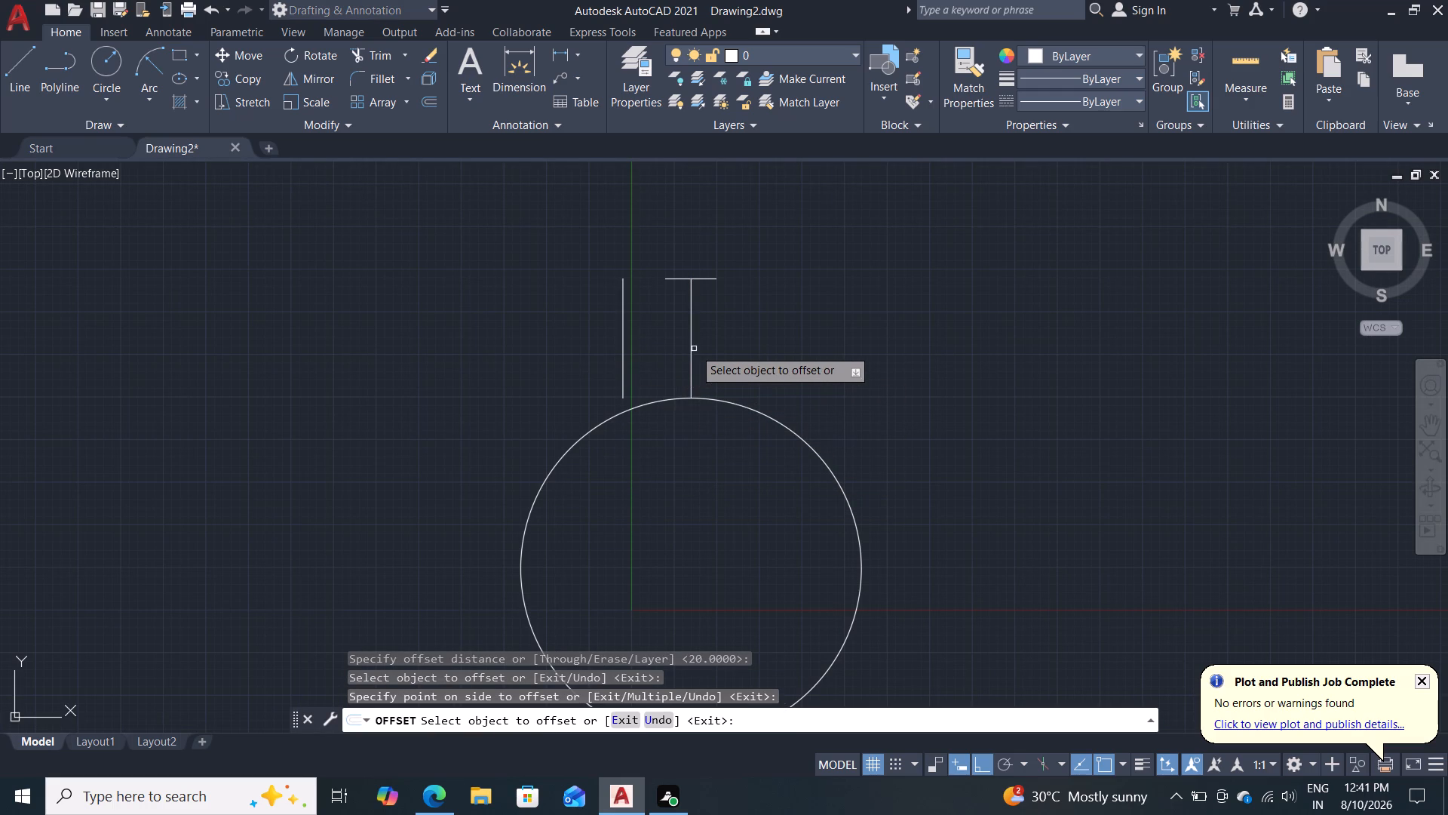
left_click(691, 350)
left_click(737, 344)
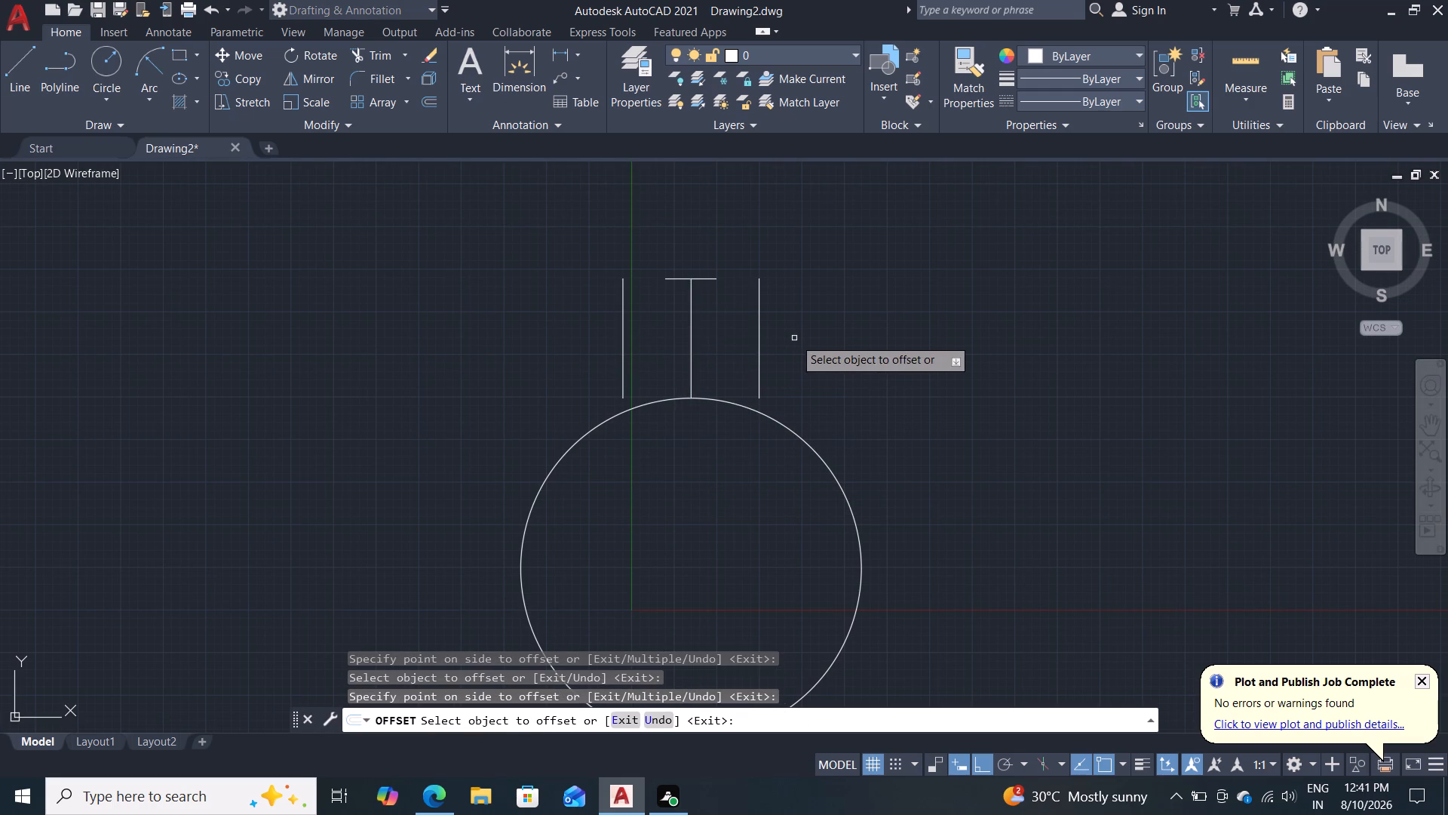
key("e")
key("x")
key("Return")
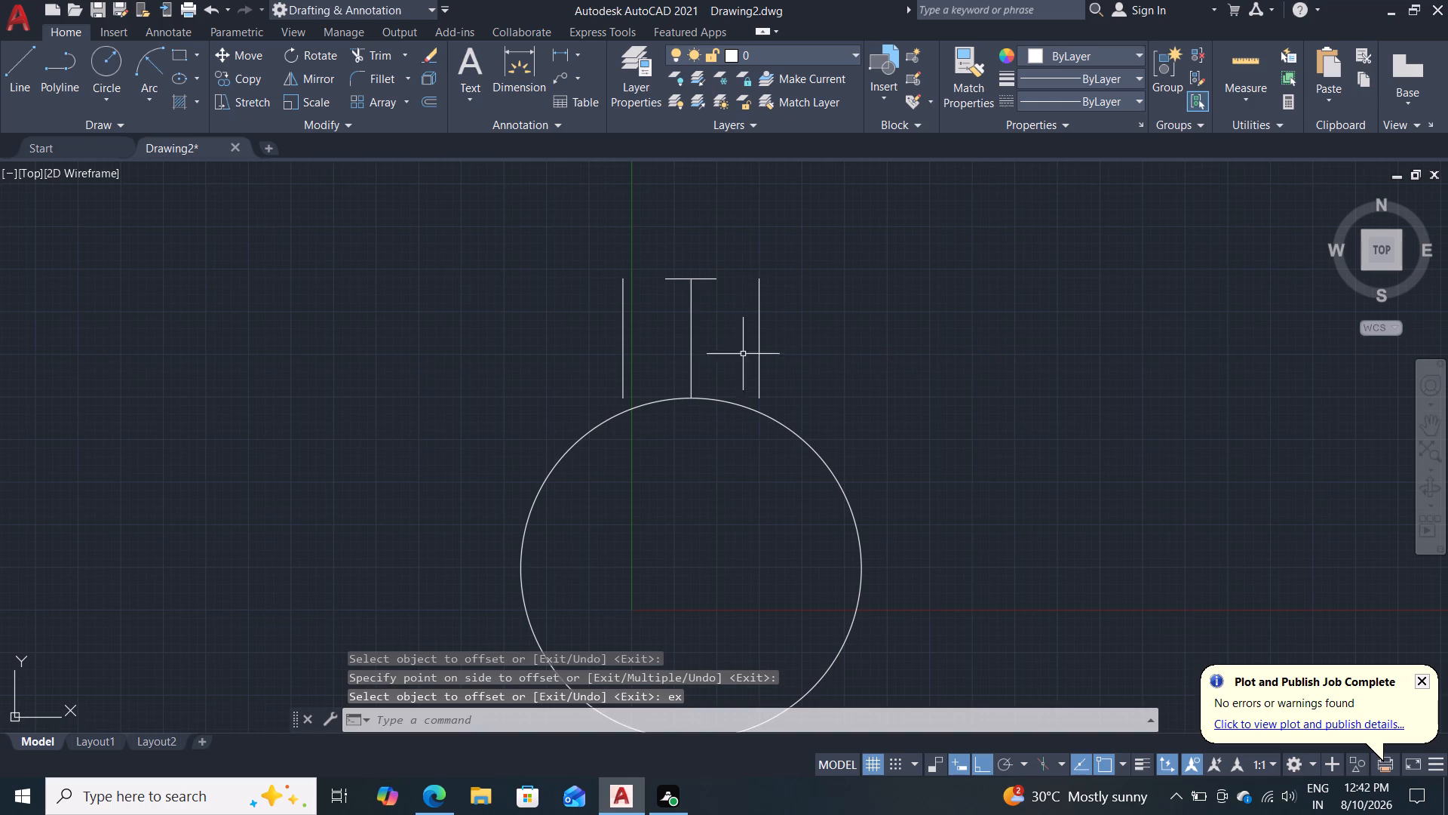
key("Escape")
Extend the left and right offset vertical lines down to the circle.
key("e")
key("x")
key("Return")
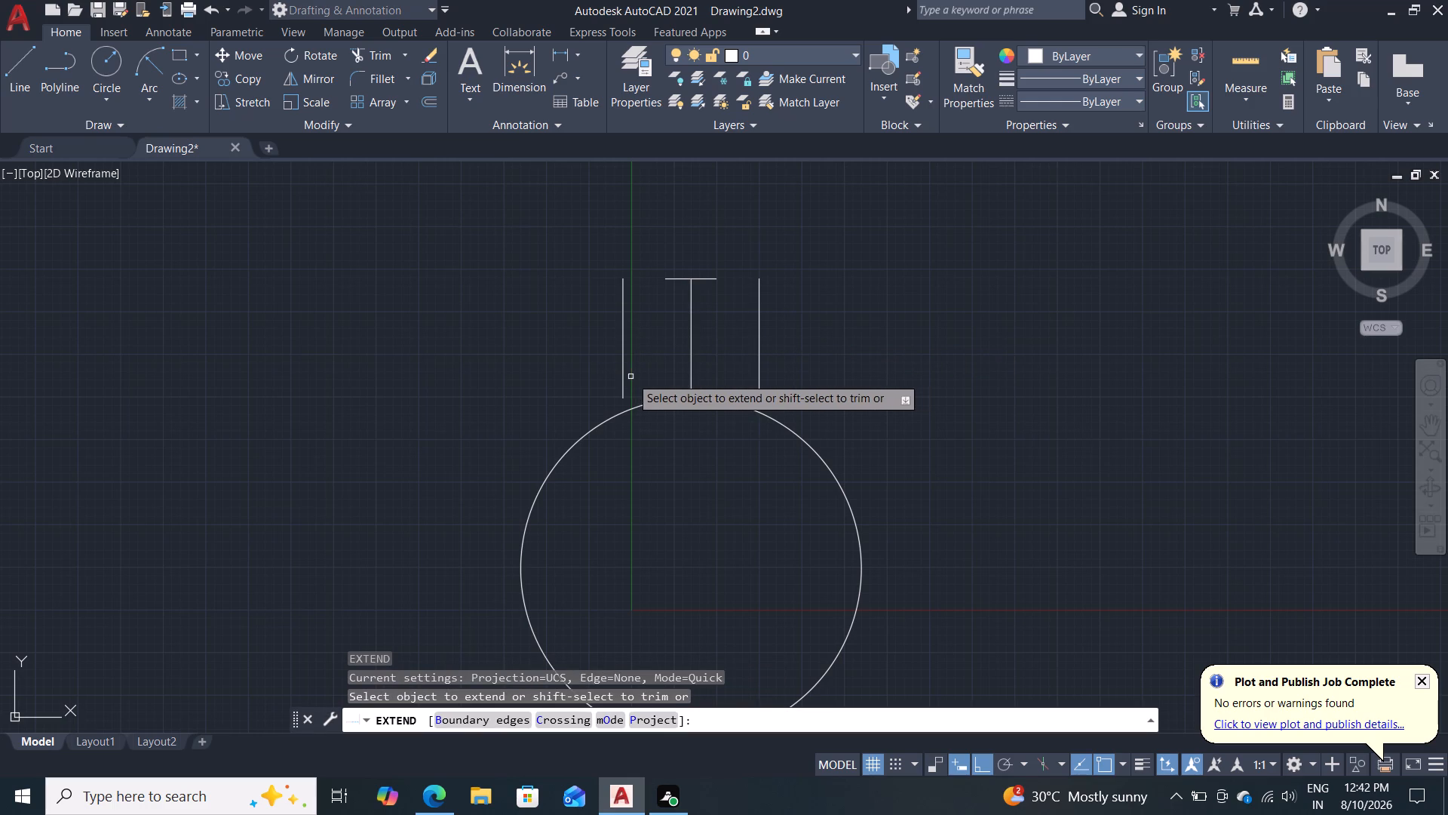
left_click(621, 374)
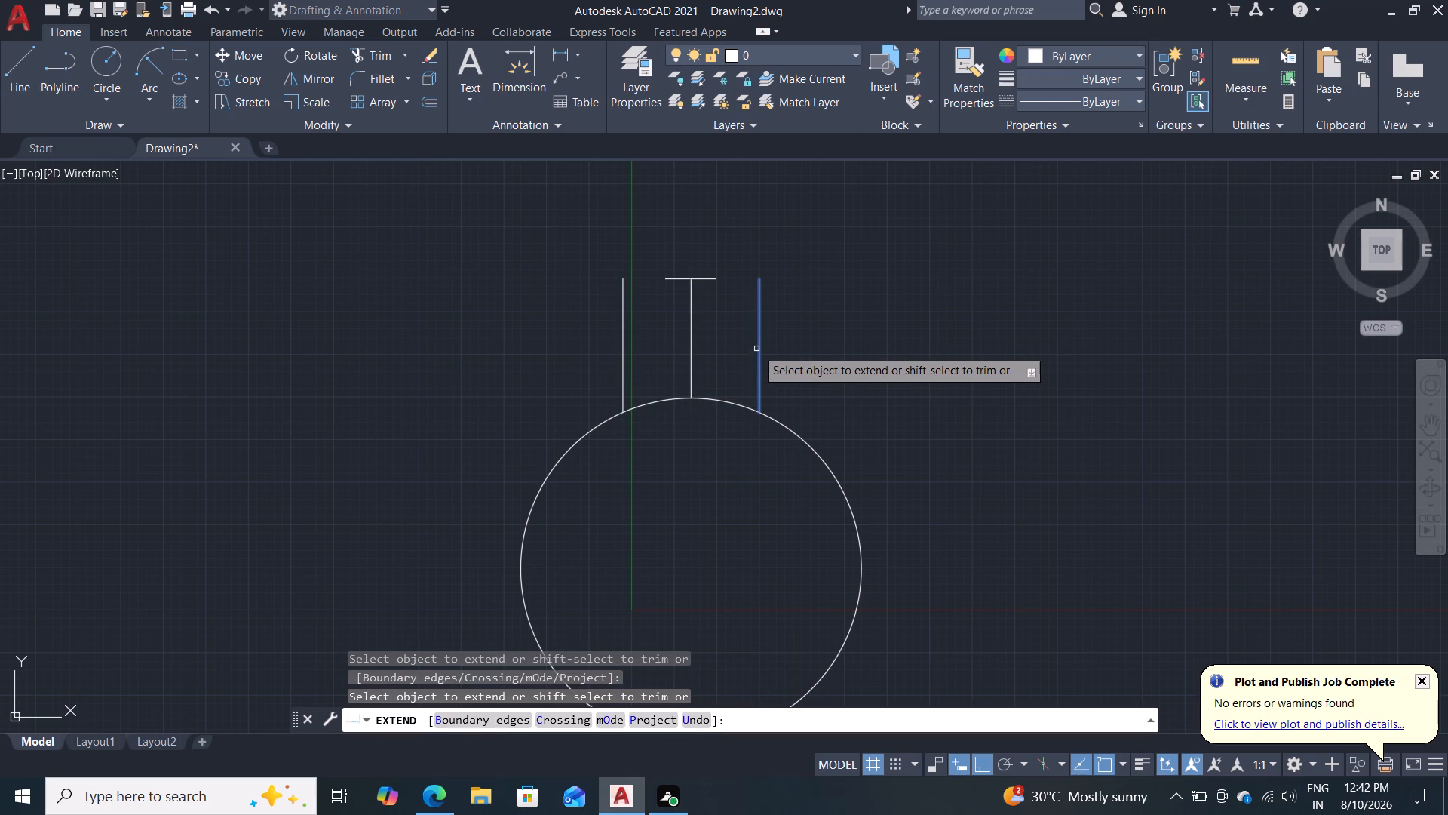
left_click(756, 349)
key("Escape")
Draw an arc of radius 65 from the left end of the short top line to the left vertical line's foot on the circle.
scroll(838, 386, "up", 2)
scroll(835, 358, "down", 1)
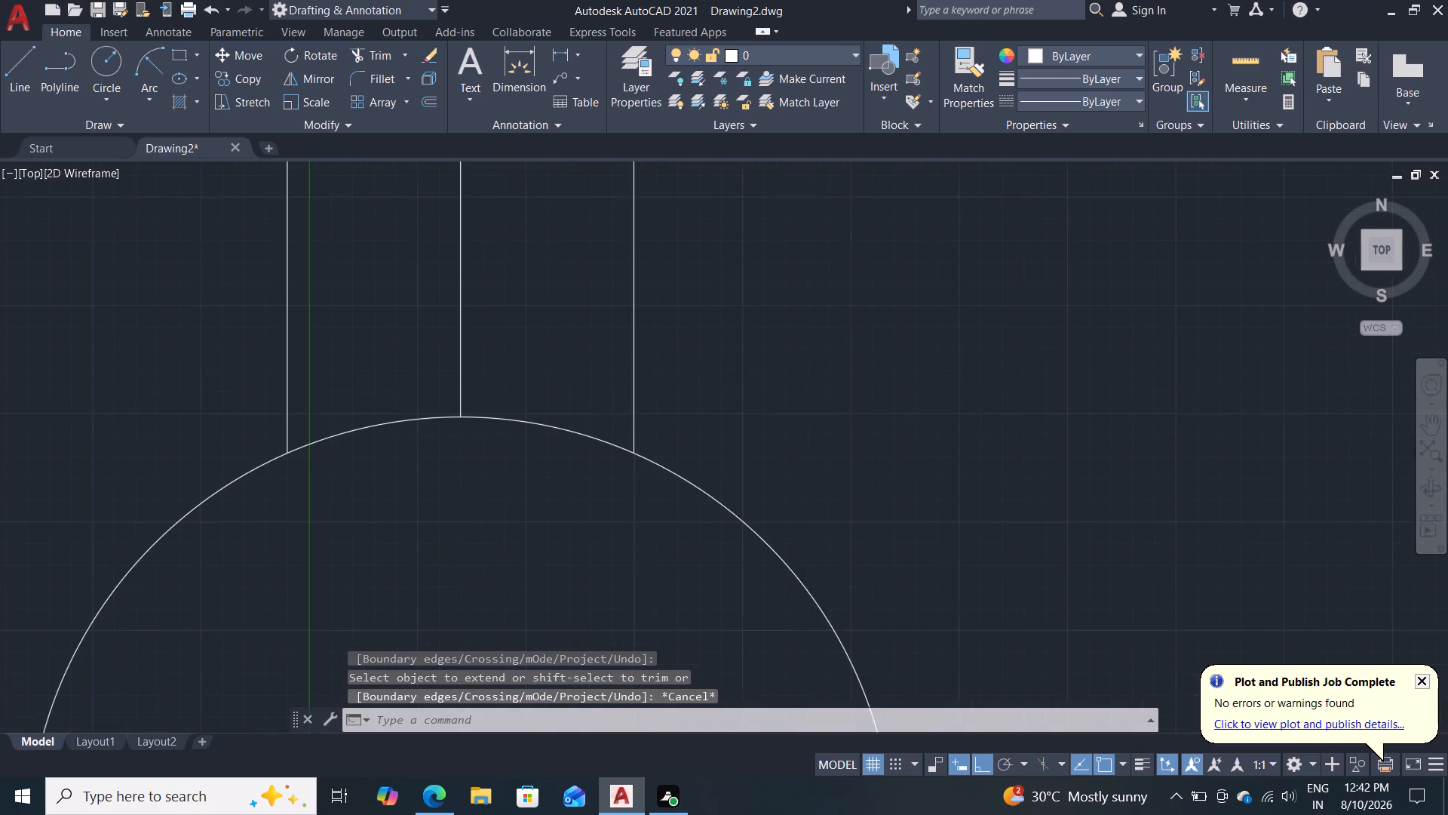
middle_click_drag(856, 375, 885, 425)
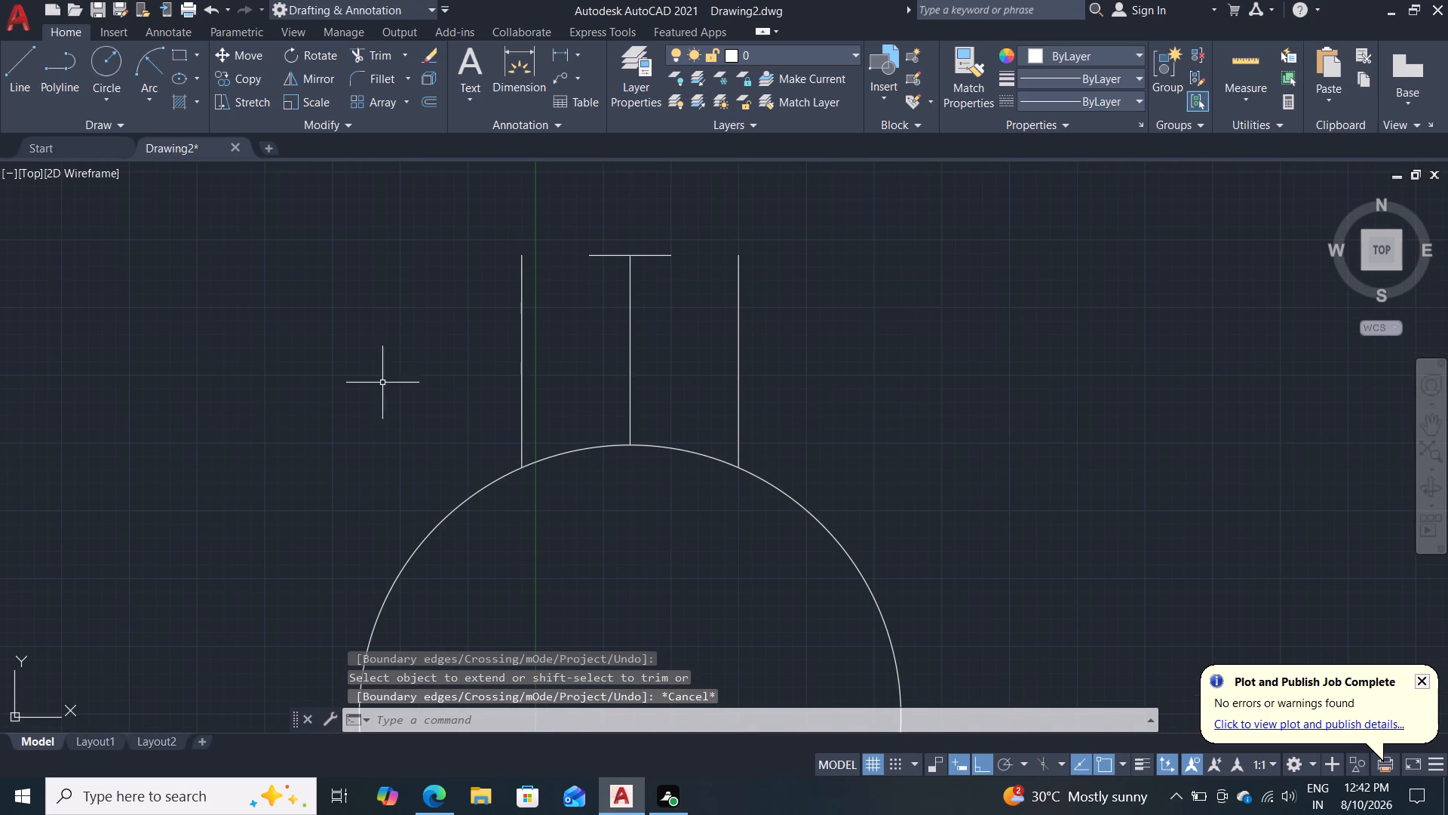
left_click(140, 51)
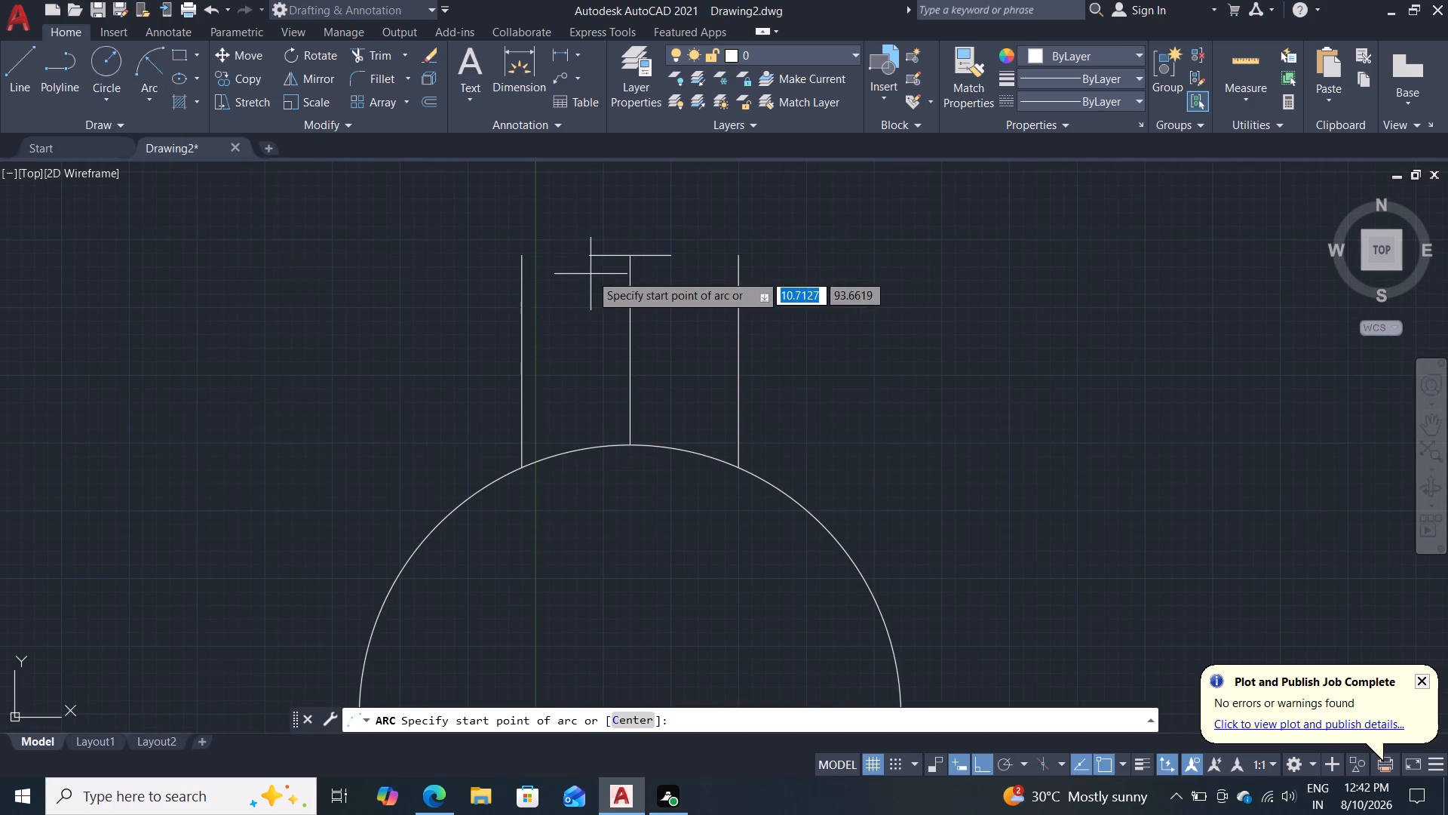
left_click(594, 257)
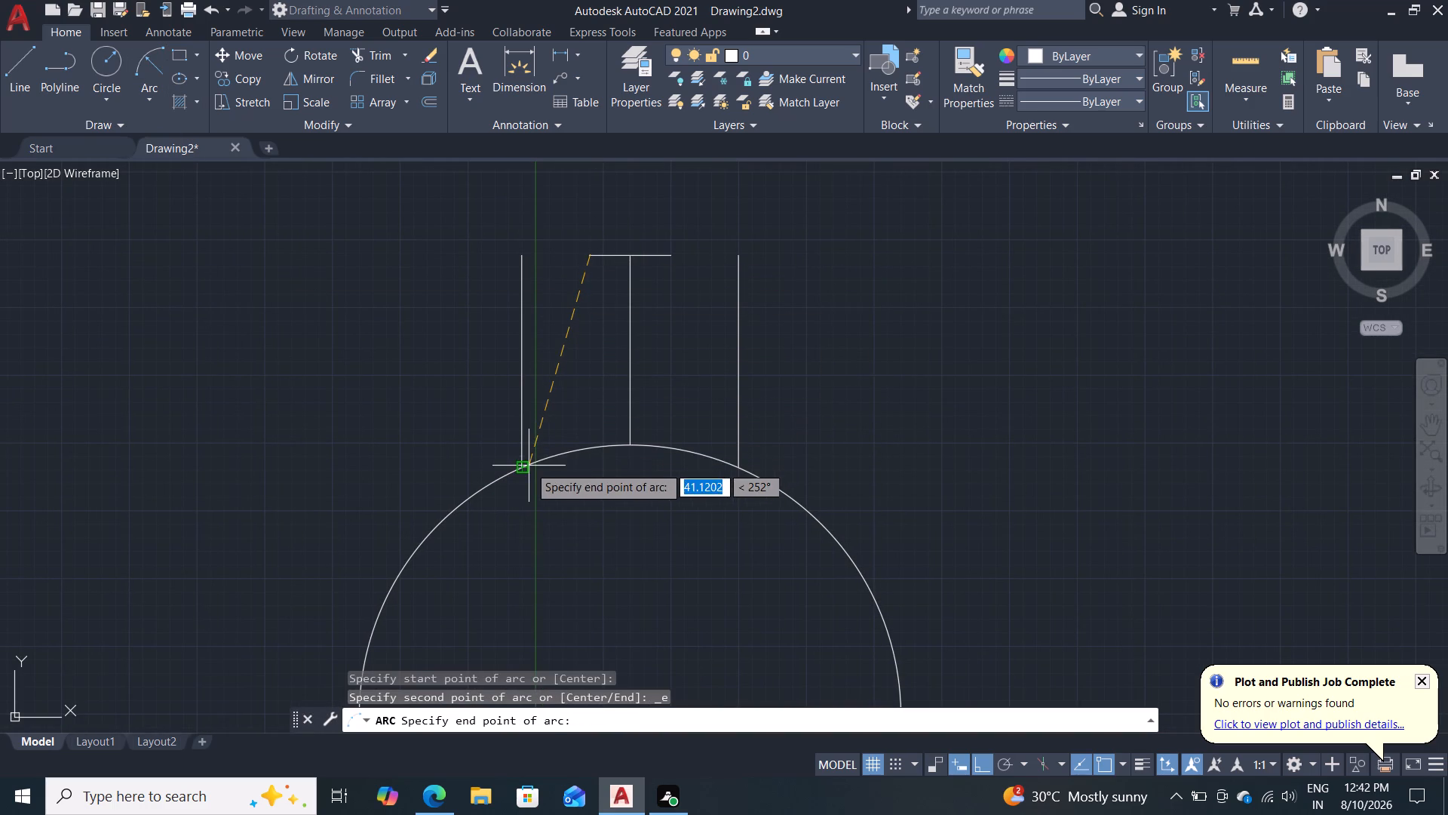
left_click(529, 466)
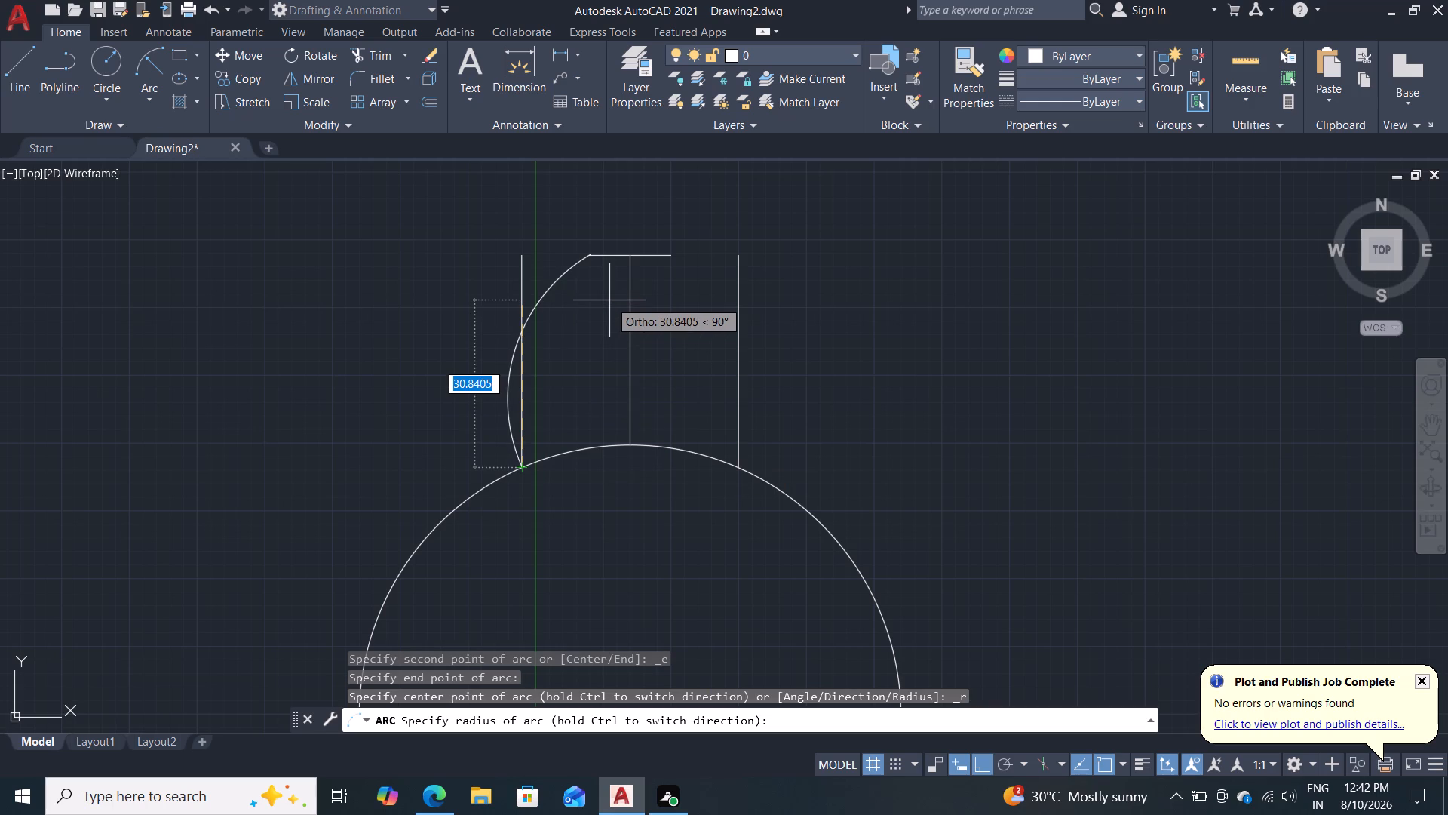
type("65")
key("Return")
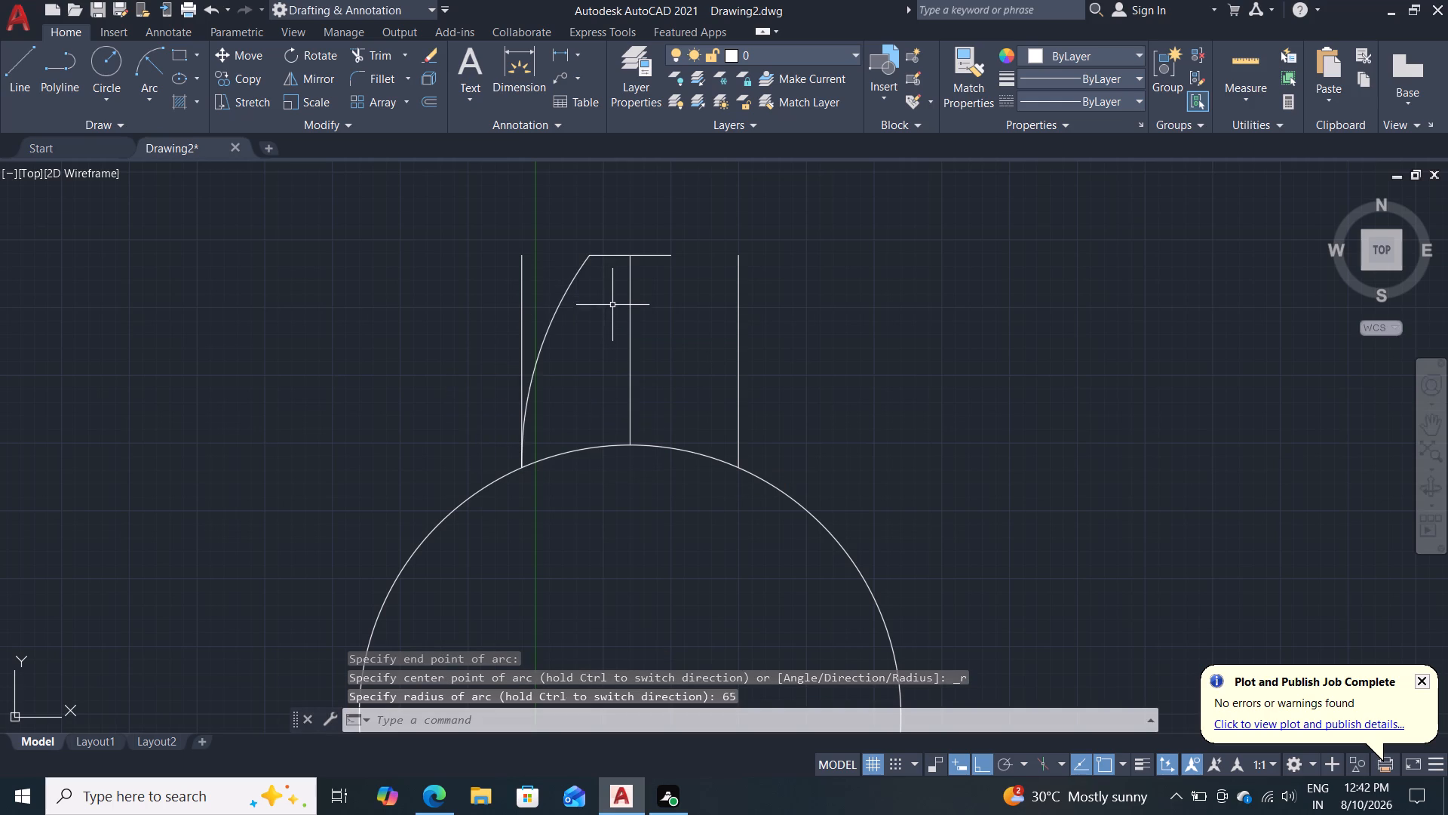
Mirror the side arc about the vertical centre line, keeping the original arc.
type("mi")
key("Return")
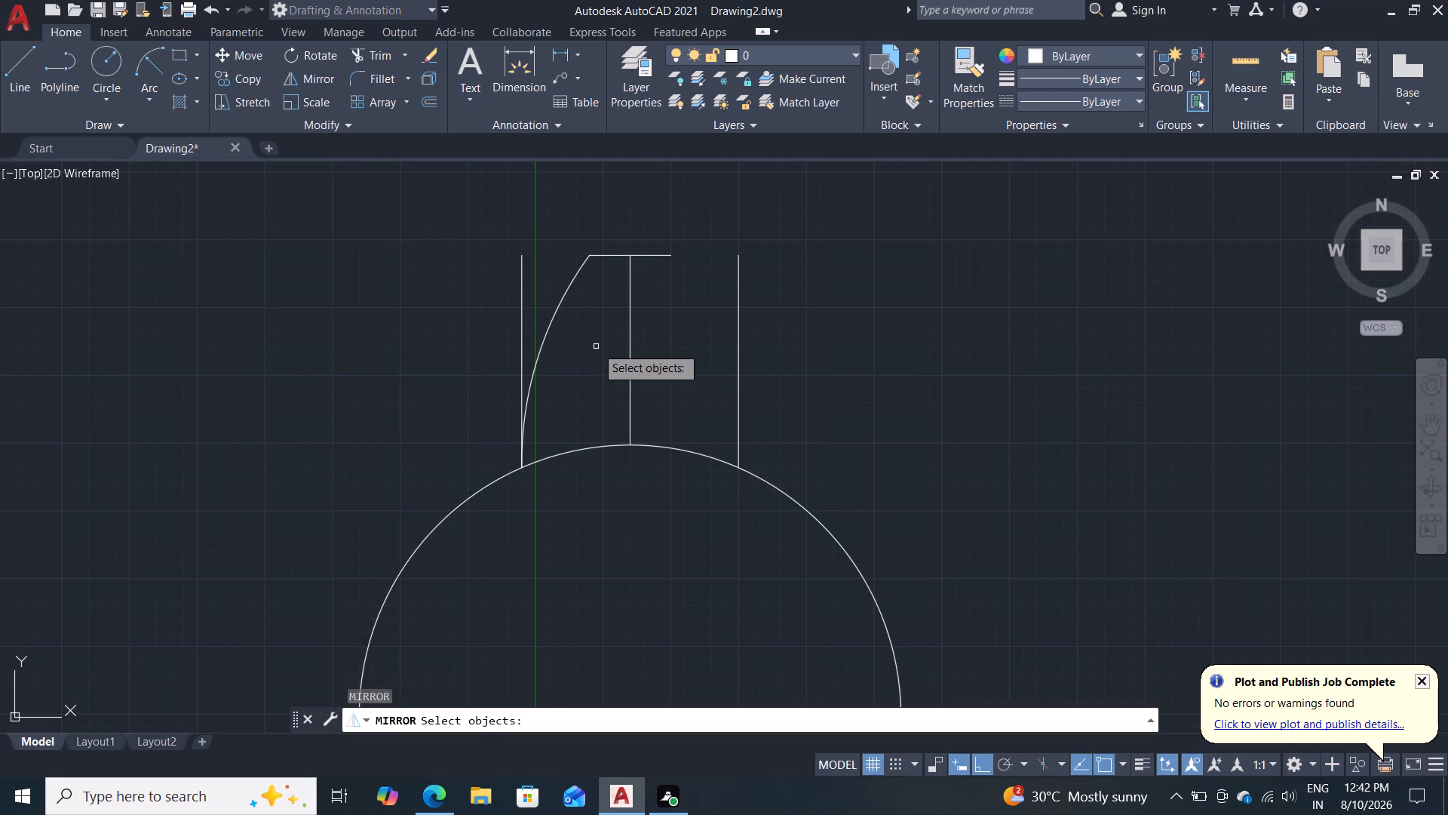
left_click(548, 322)
key("Return")
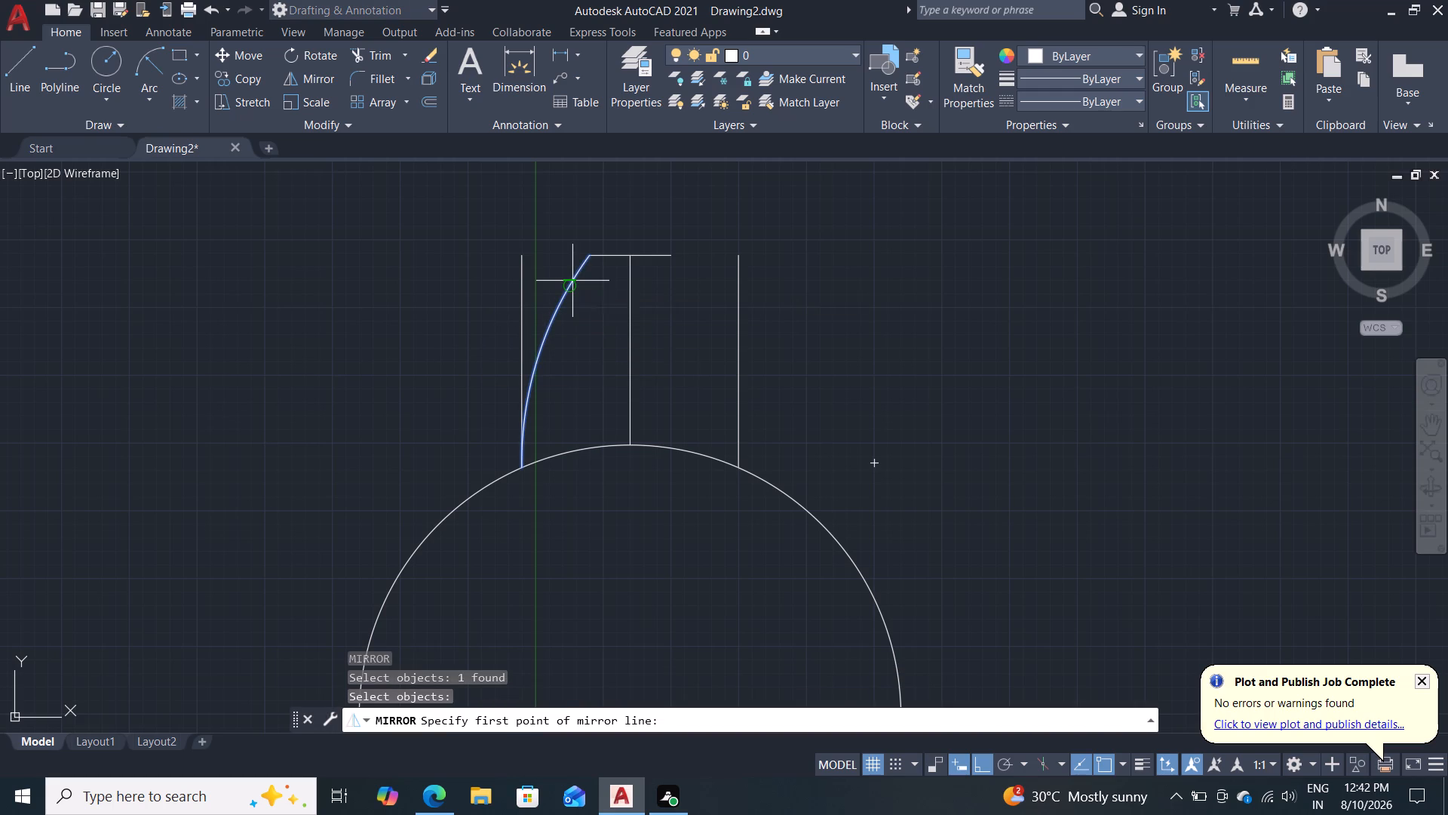
left_click(630, 447)
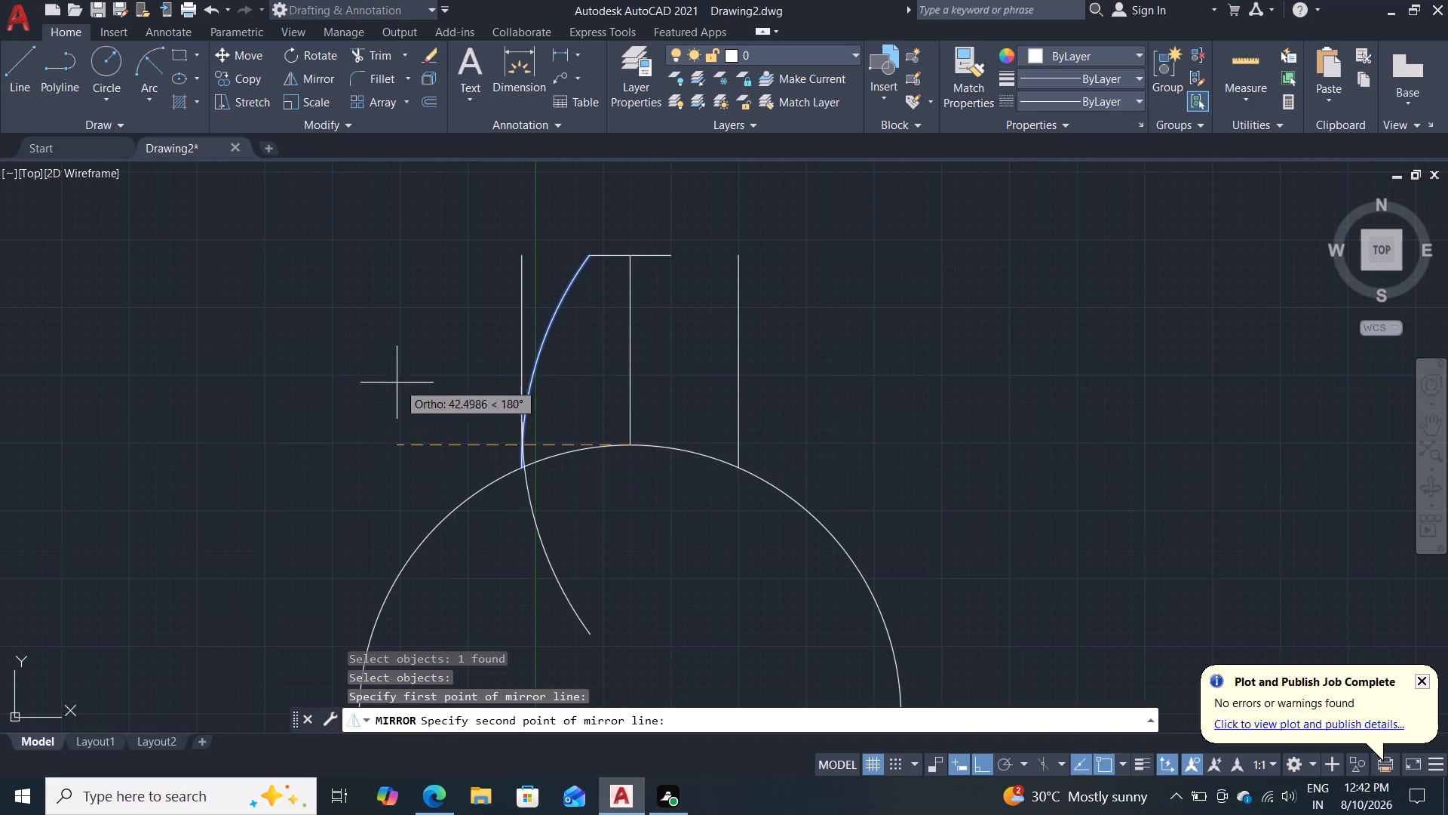
left_click(632, 255)
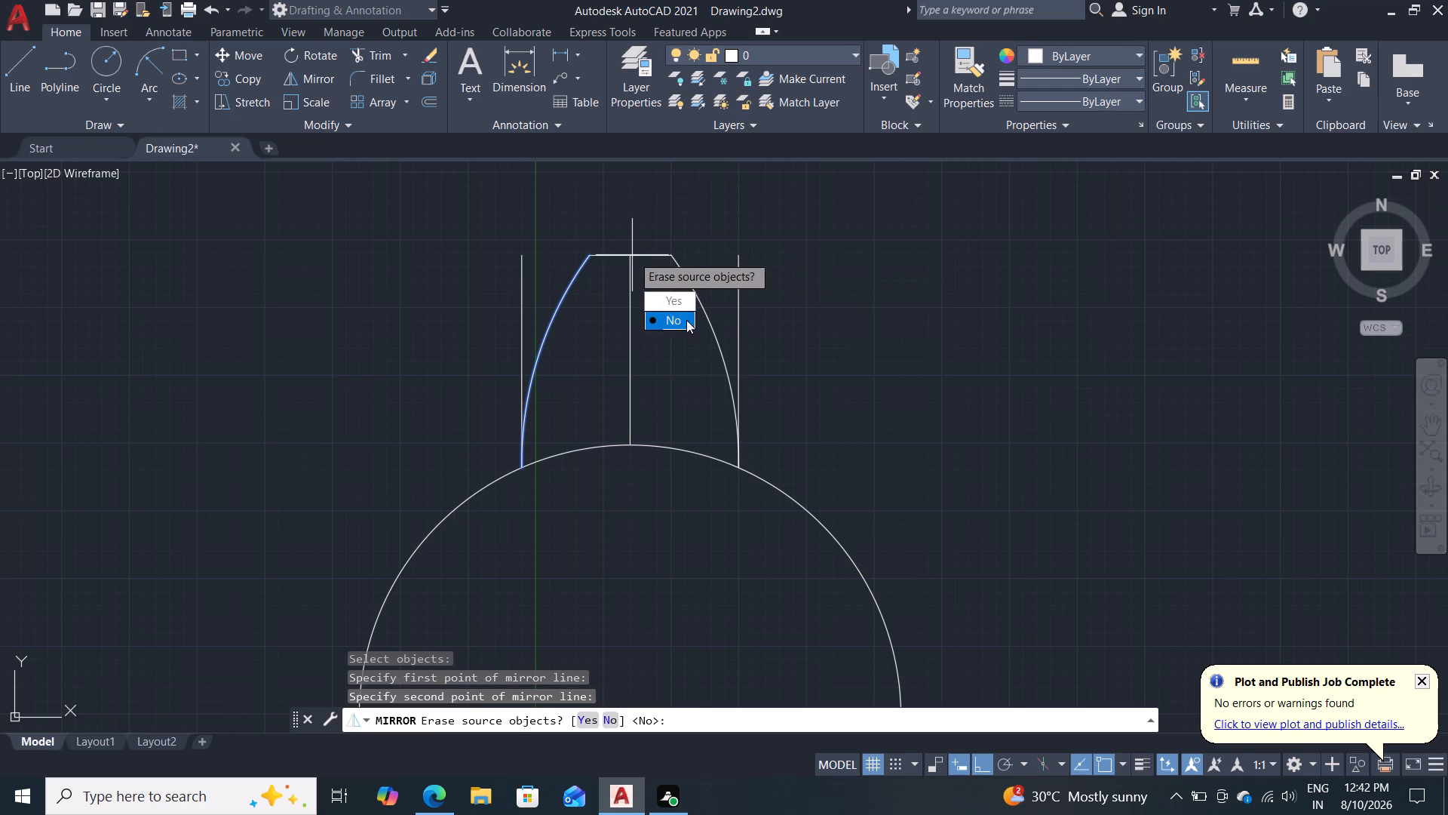
left_click_drag(684, 319, 631, 255)
key("Escape")
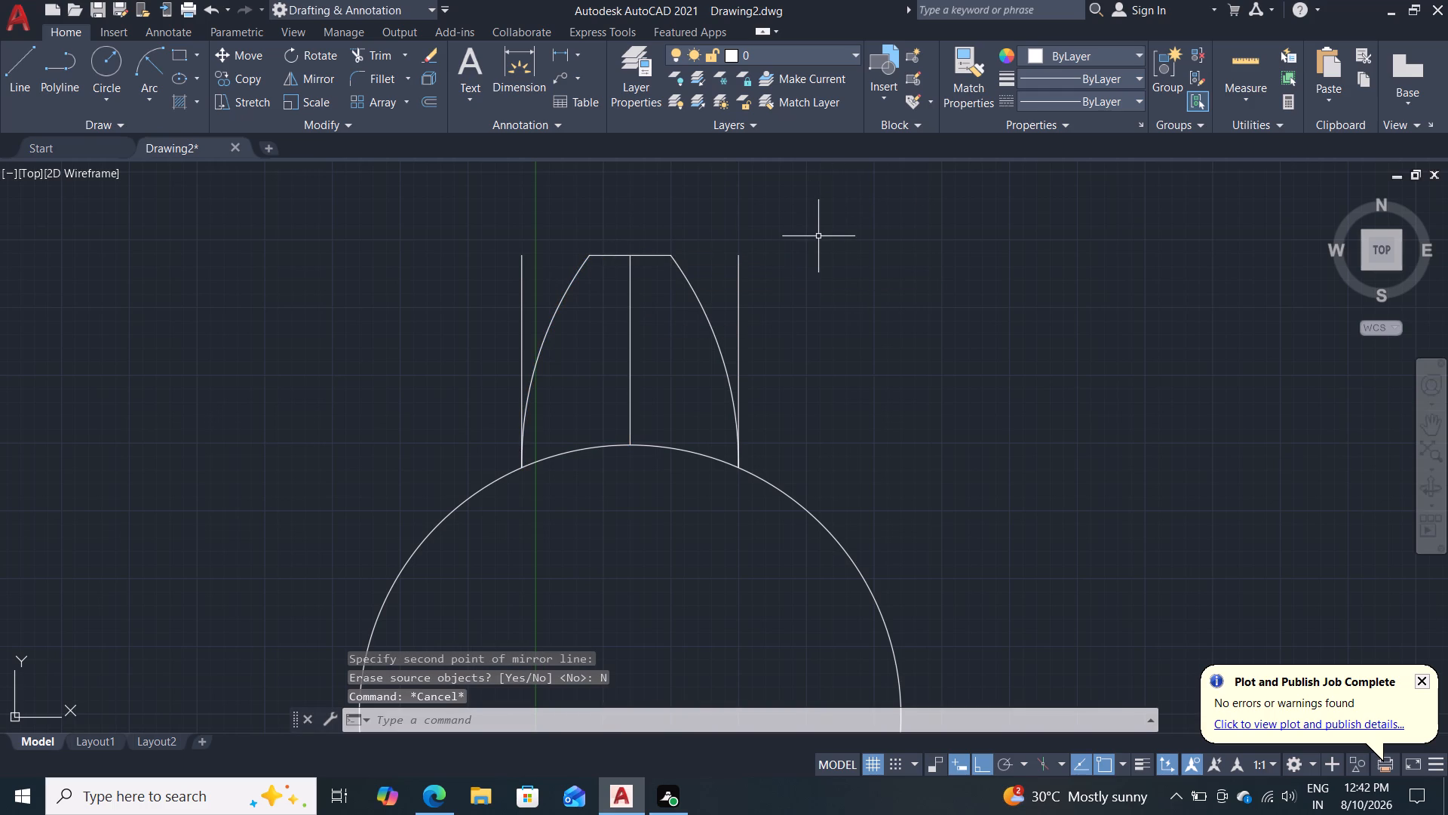
Trim away the two outer vertical lines and the vertical centre line, leaving only the tooth outline above the circle.
type("tr")
key("Return")
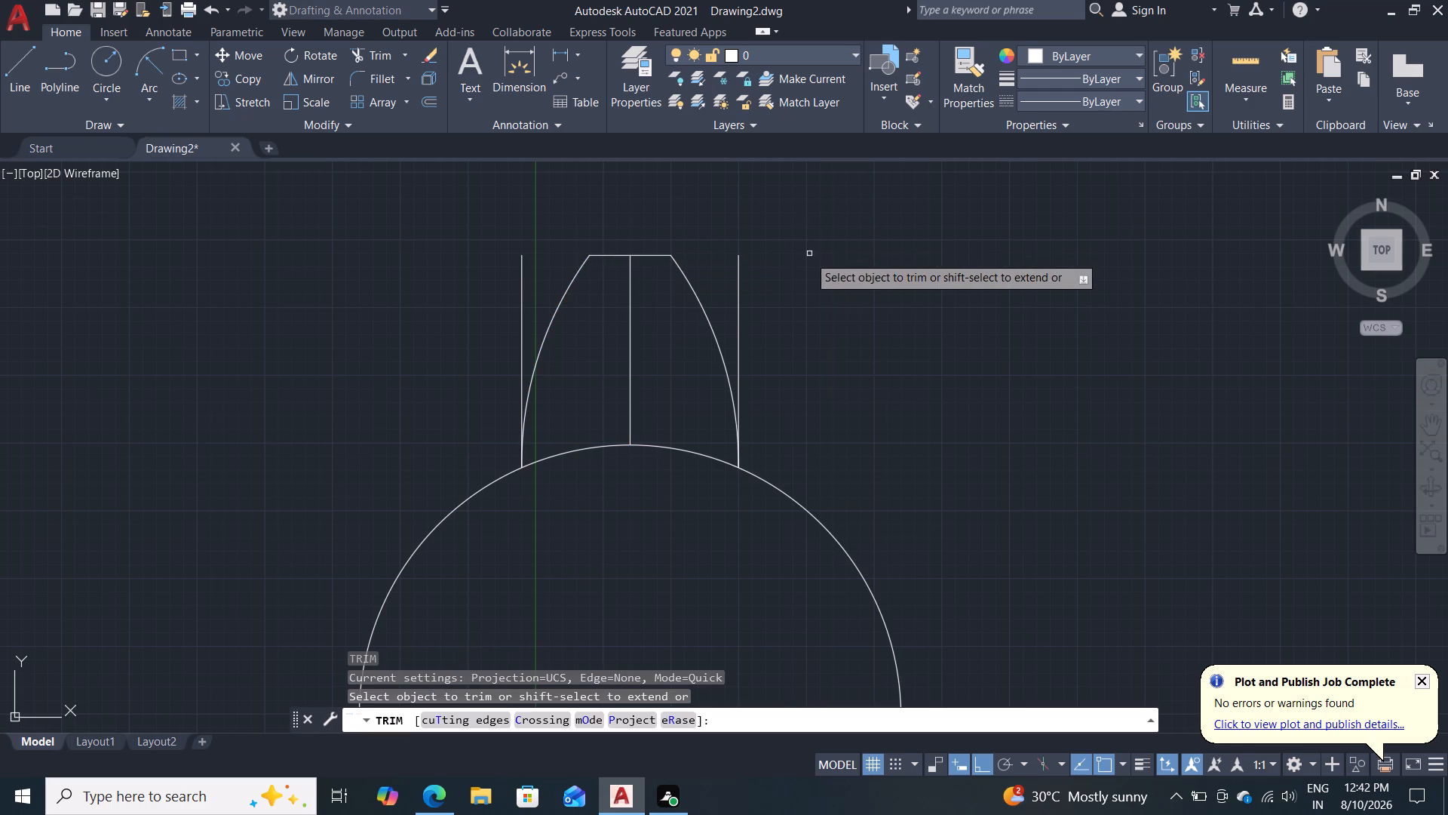
left_click(738, 281)
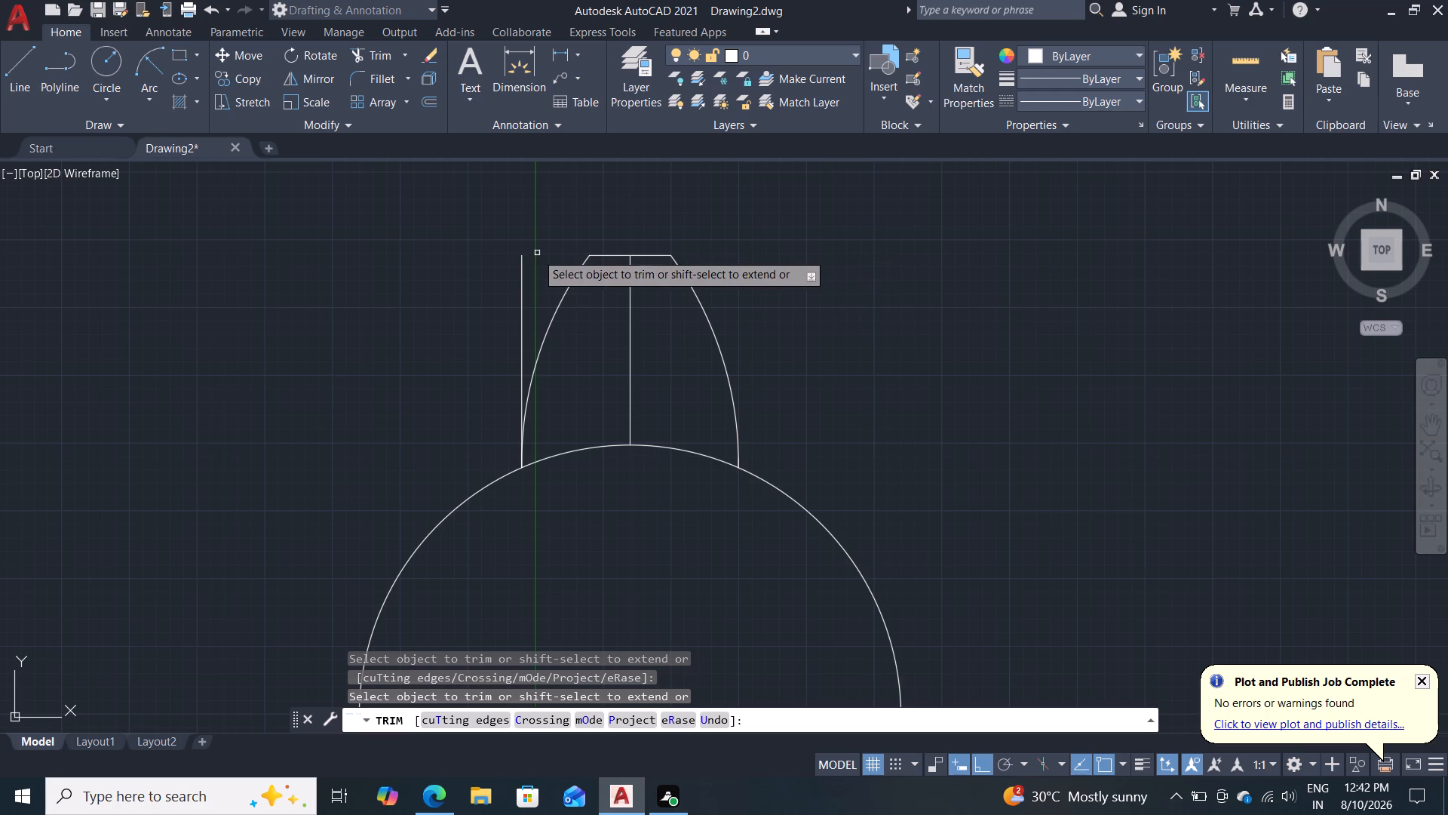
left_click(524, 279)
left_click(630, 321)
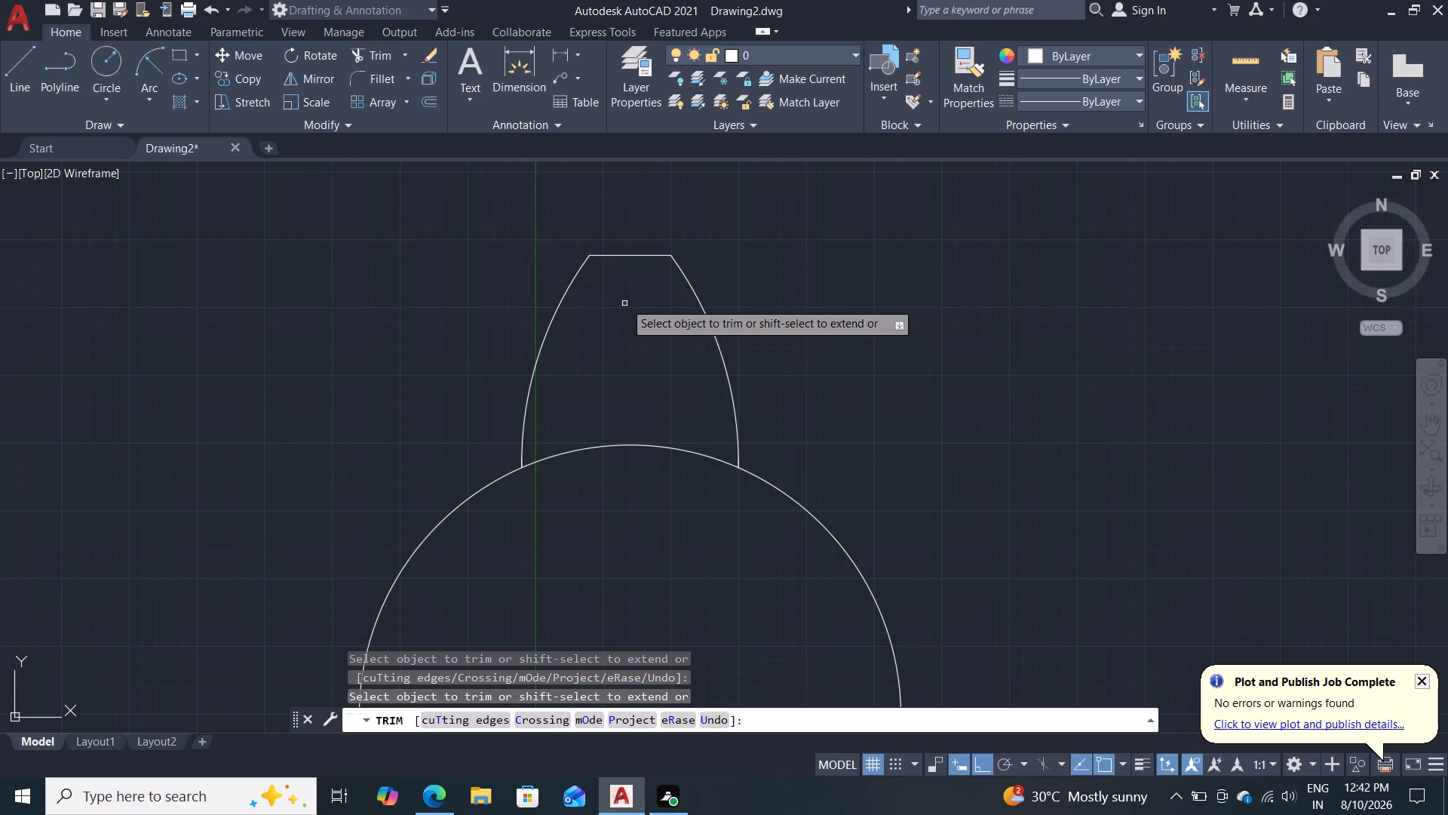
key("Escape")
Polar array the tooth's two arcs and top line around the circle's centre with 6 items over 360 degrees.
scroll(629, 314, "down", 2)
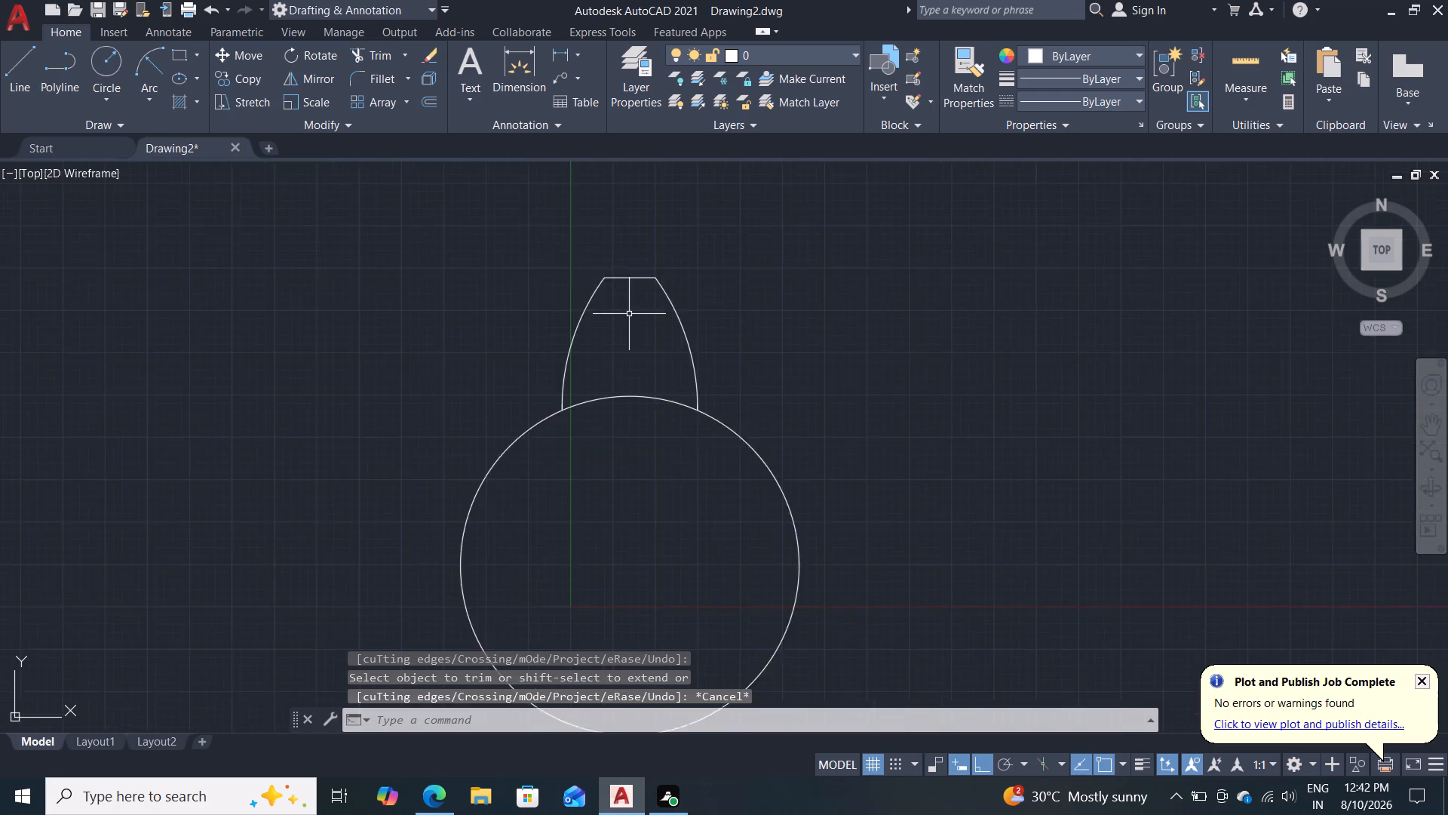
scroll(618, 434, "up", 1)
scroll(617, 433, "down", 1)
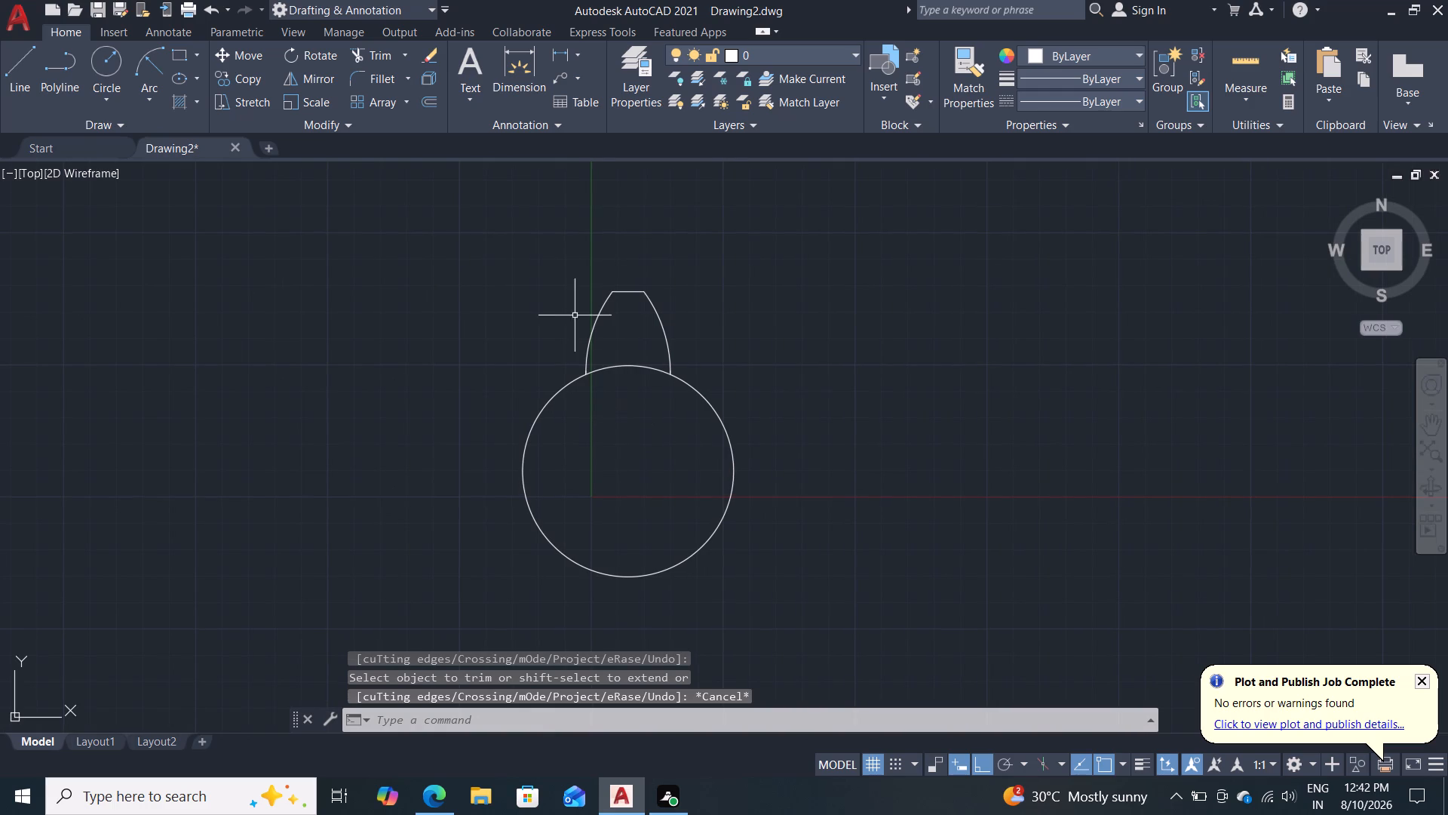
left_click(406, 106)
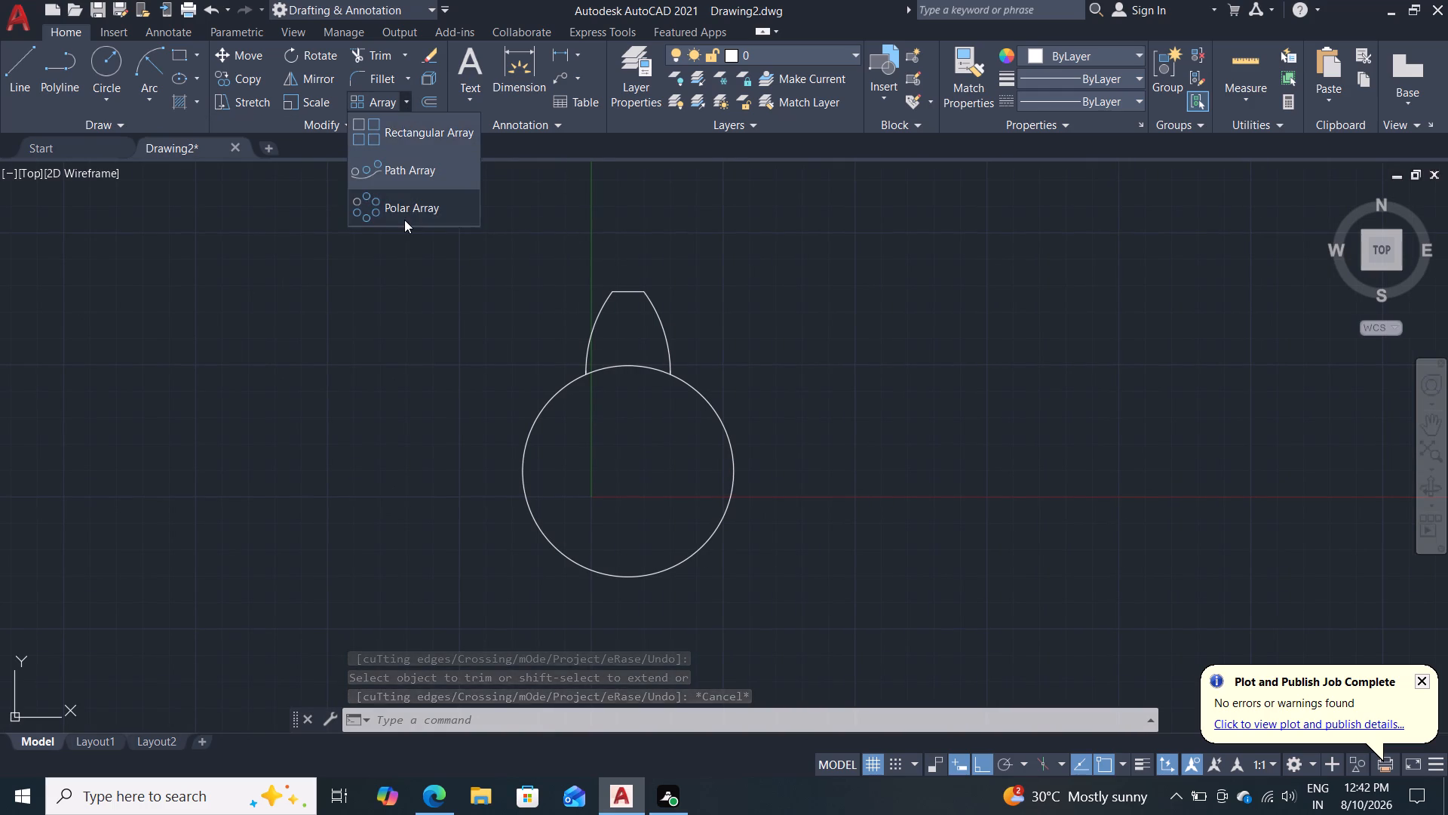
left_click(404, 220)
left_click(704, 275)
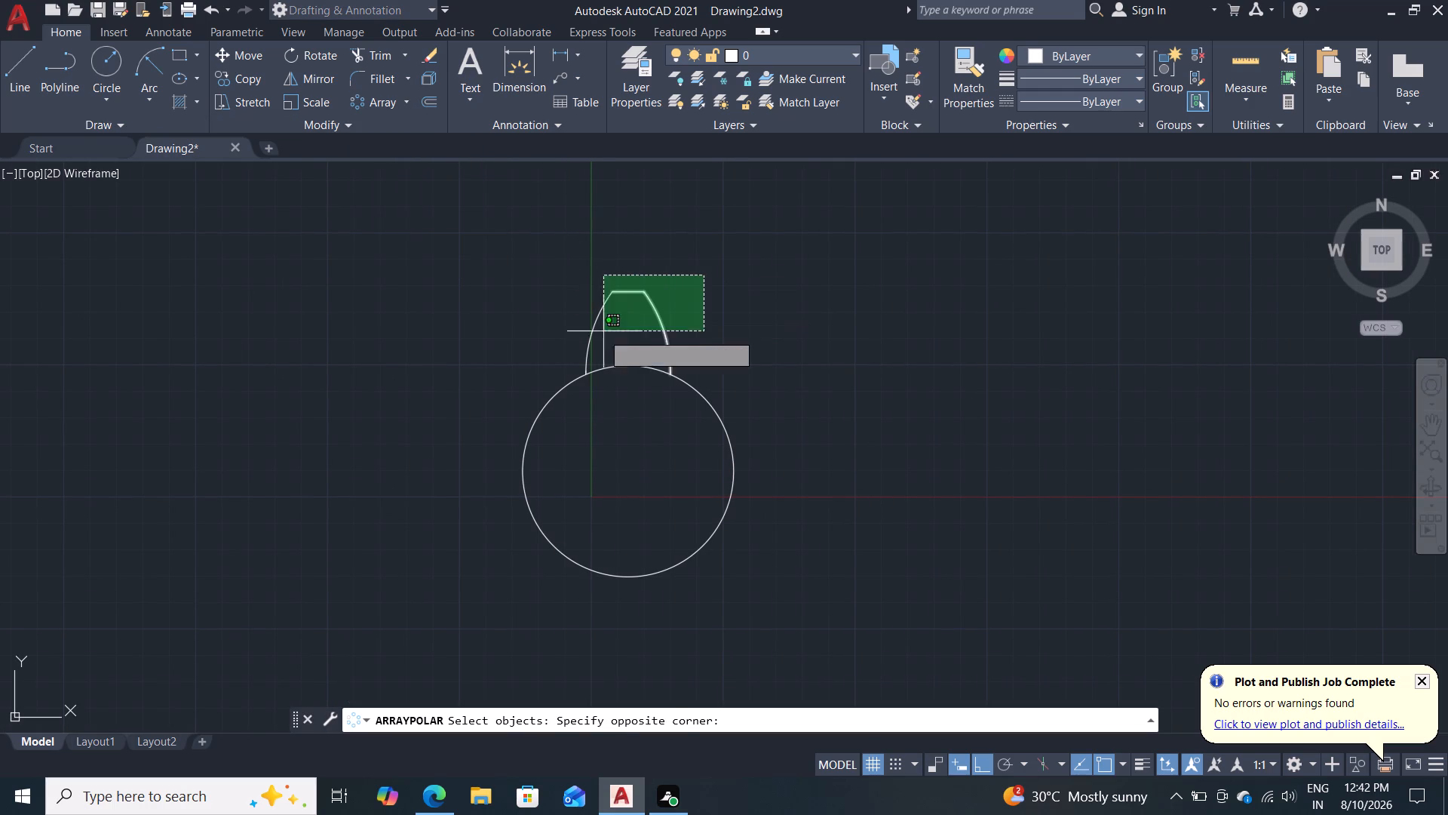
left_click(572, 336)
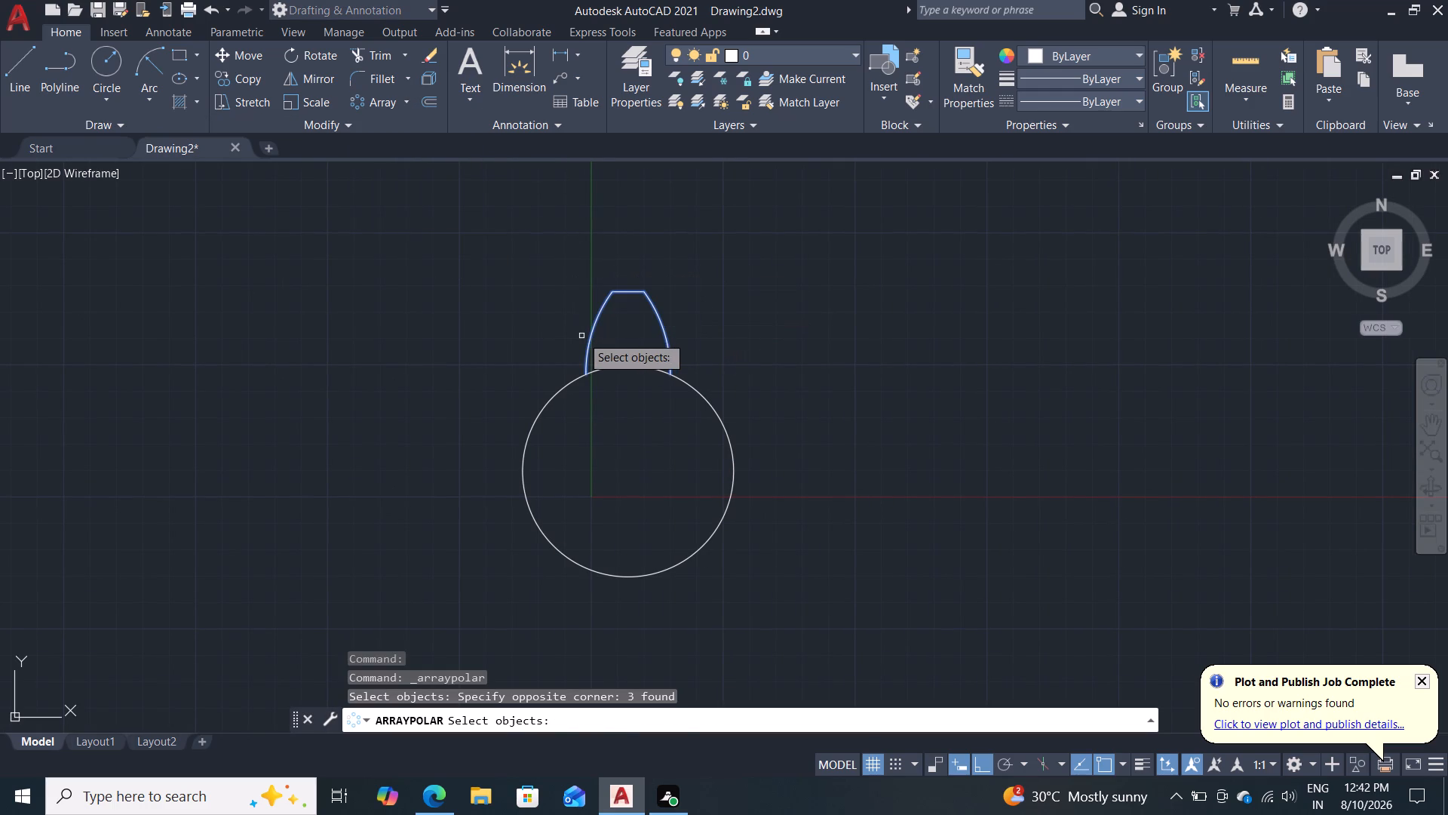
key("Return")
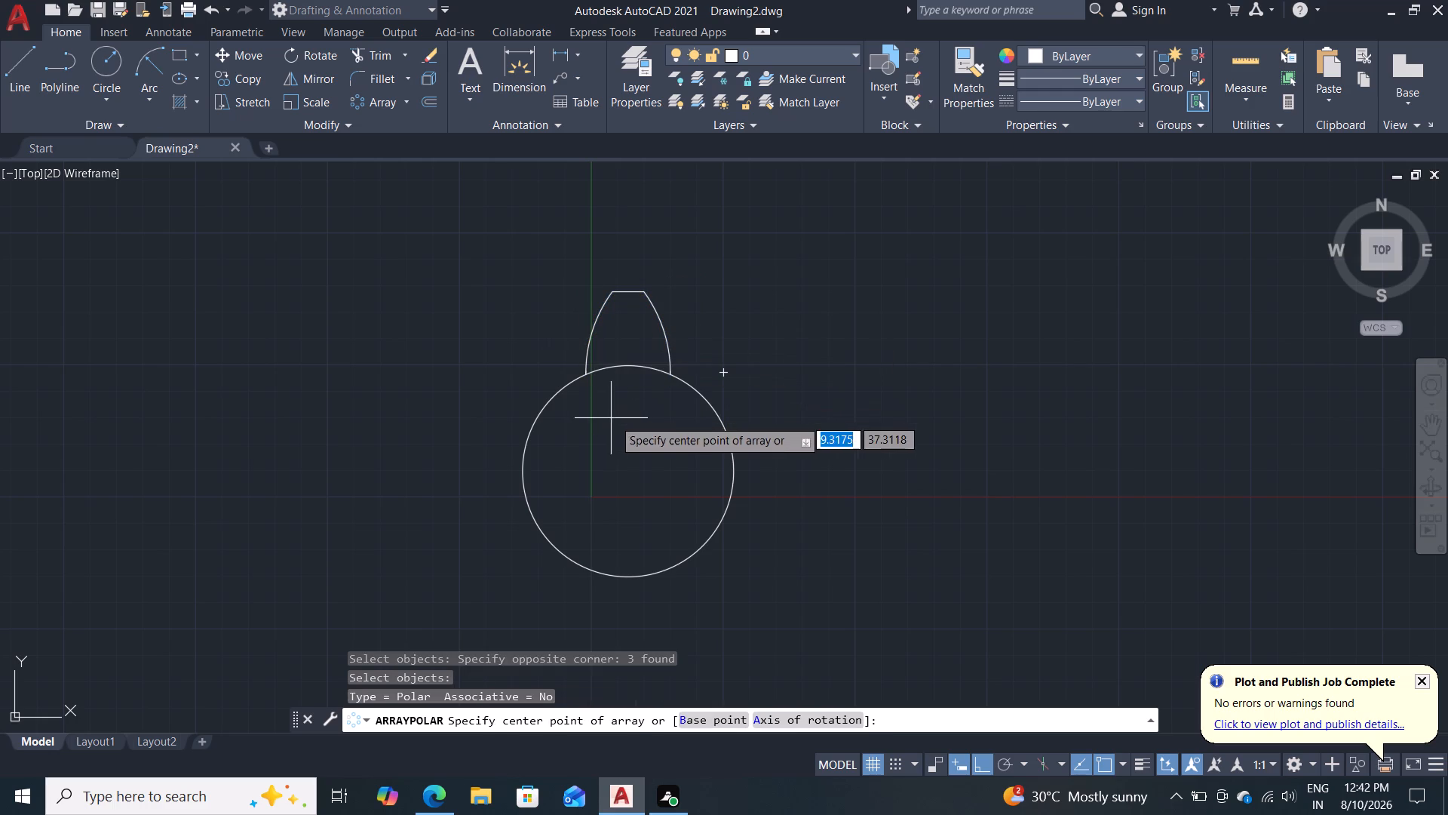
left_click(625, 469)
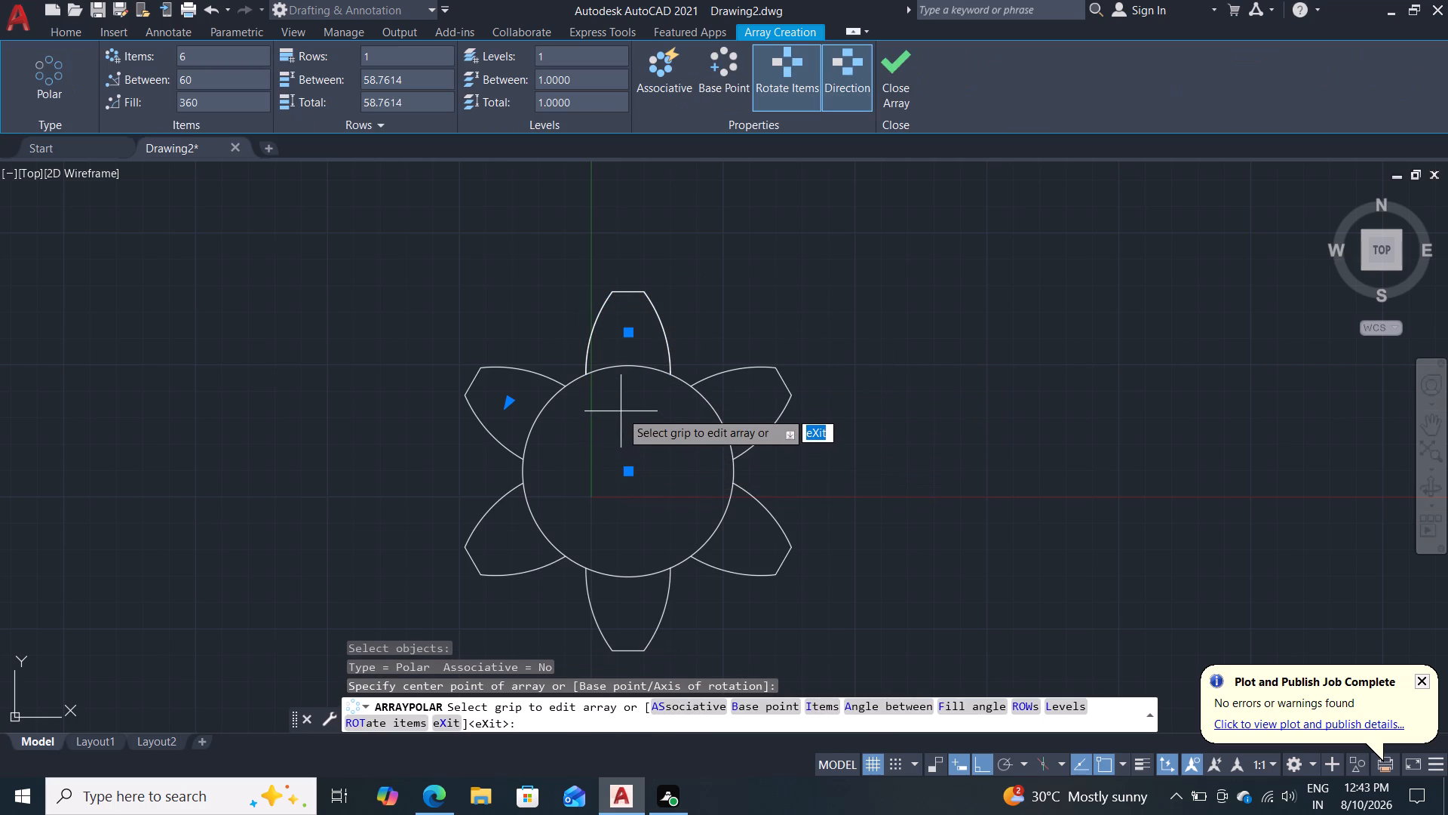
left_click(900, 72)
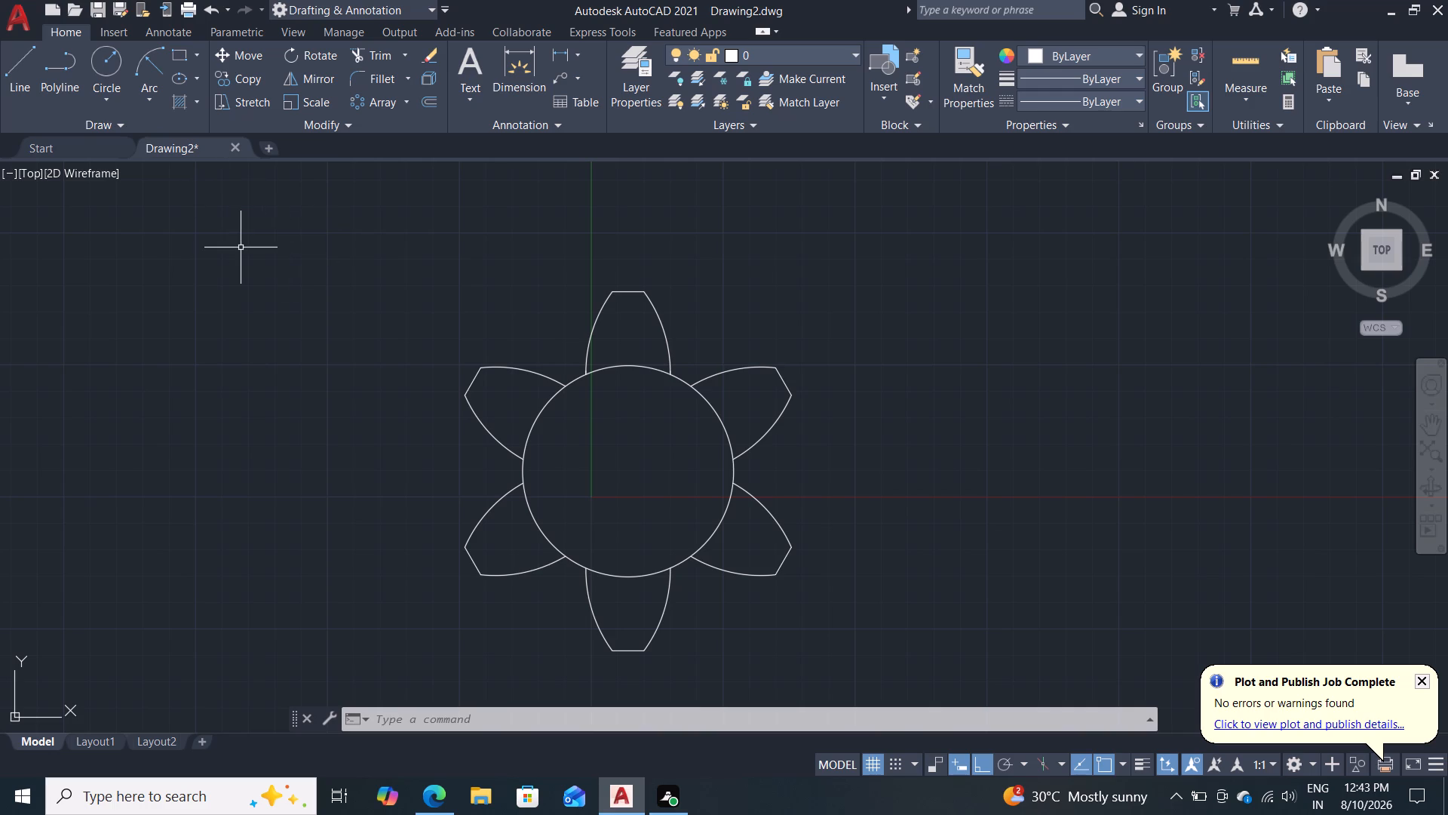
Trim the circle segments at the base of all six teeth to form one continuous outline.
type("tr")
key("Return")
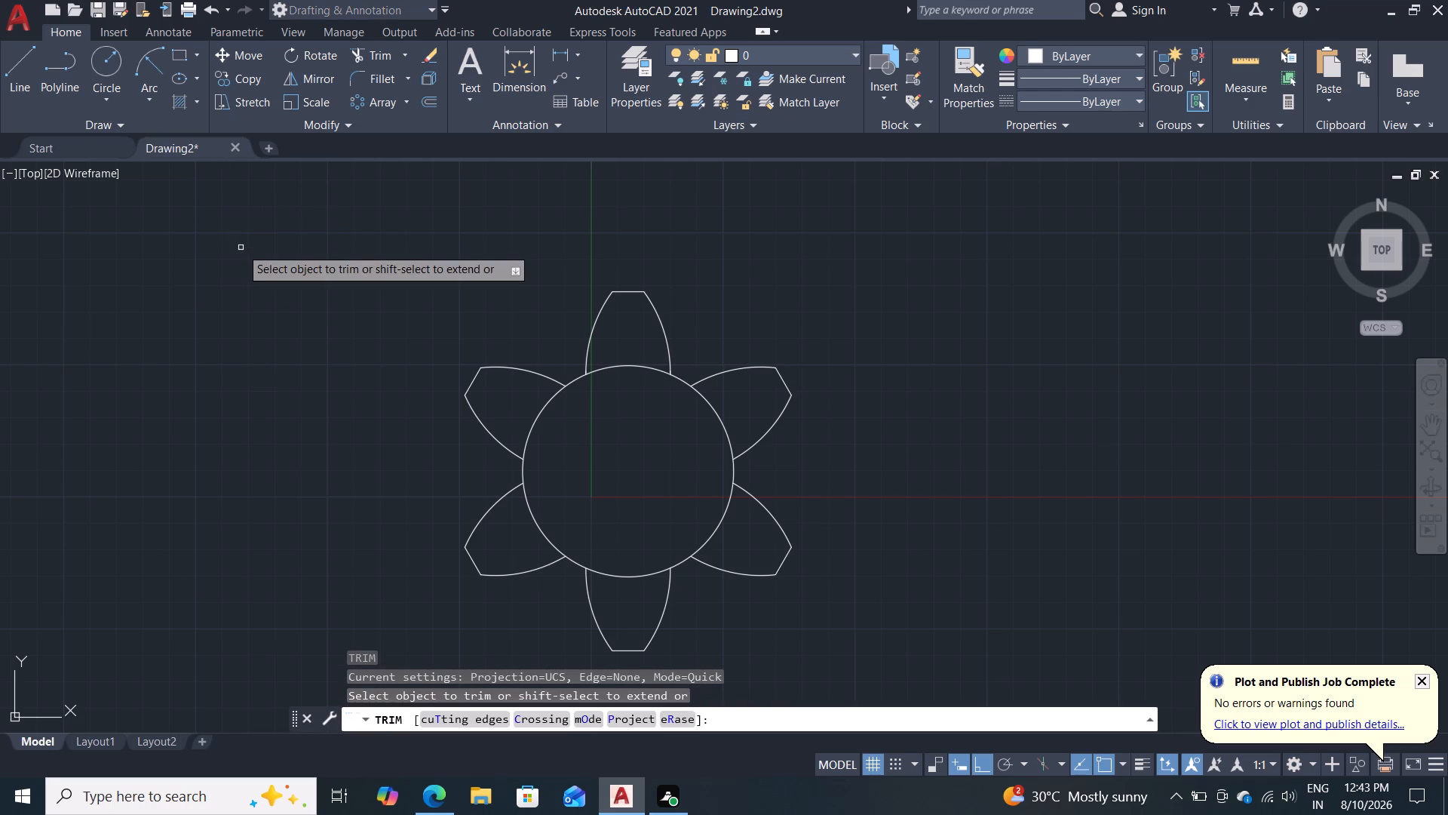
left_click(623, 364)
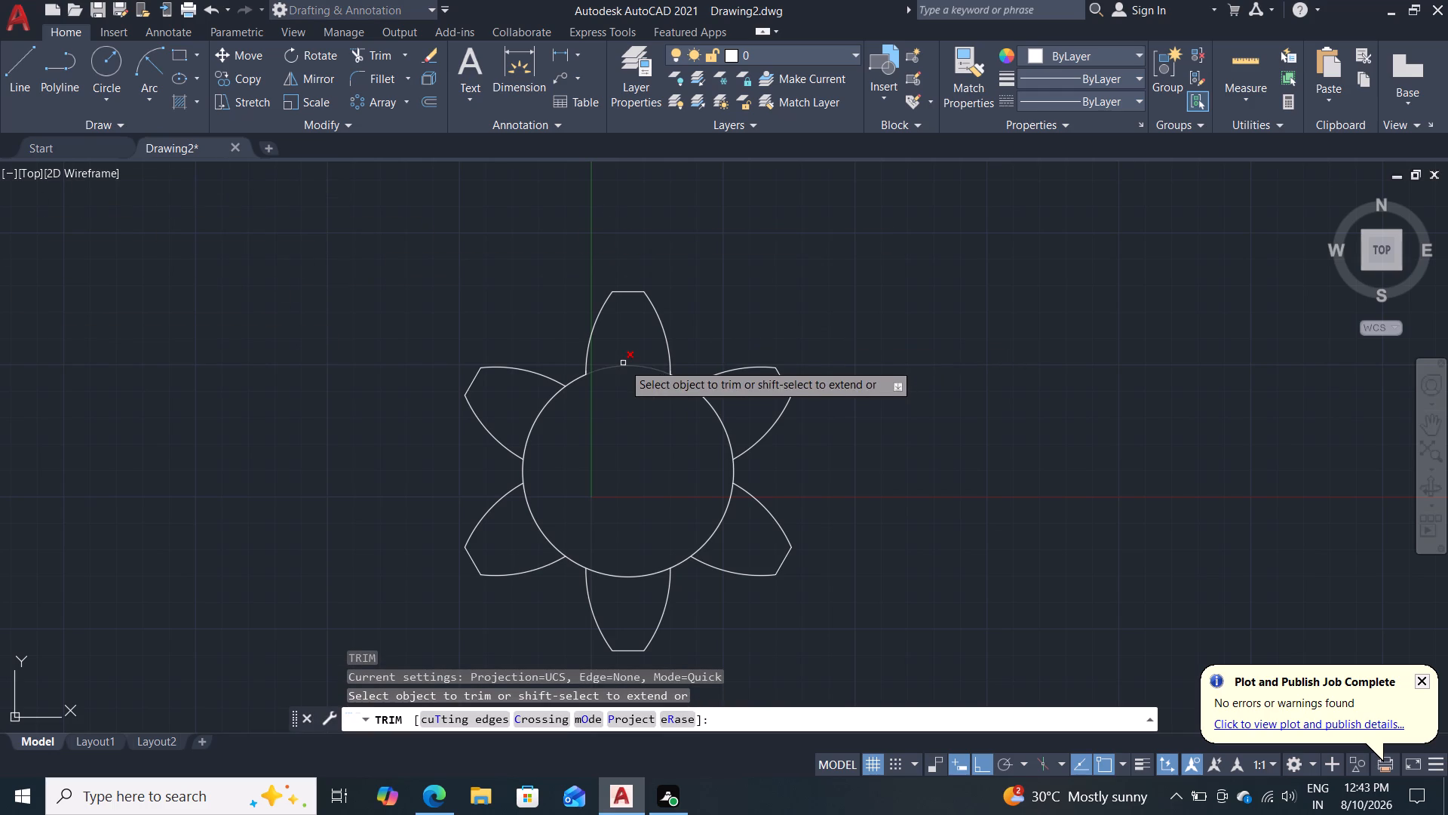
left_click(538, 416)
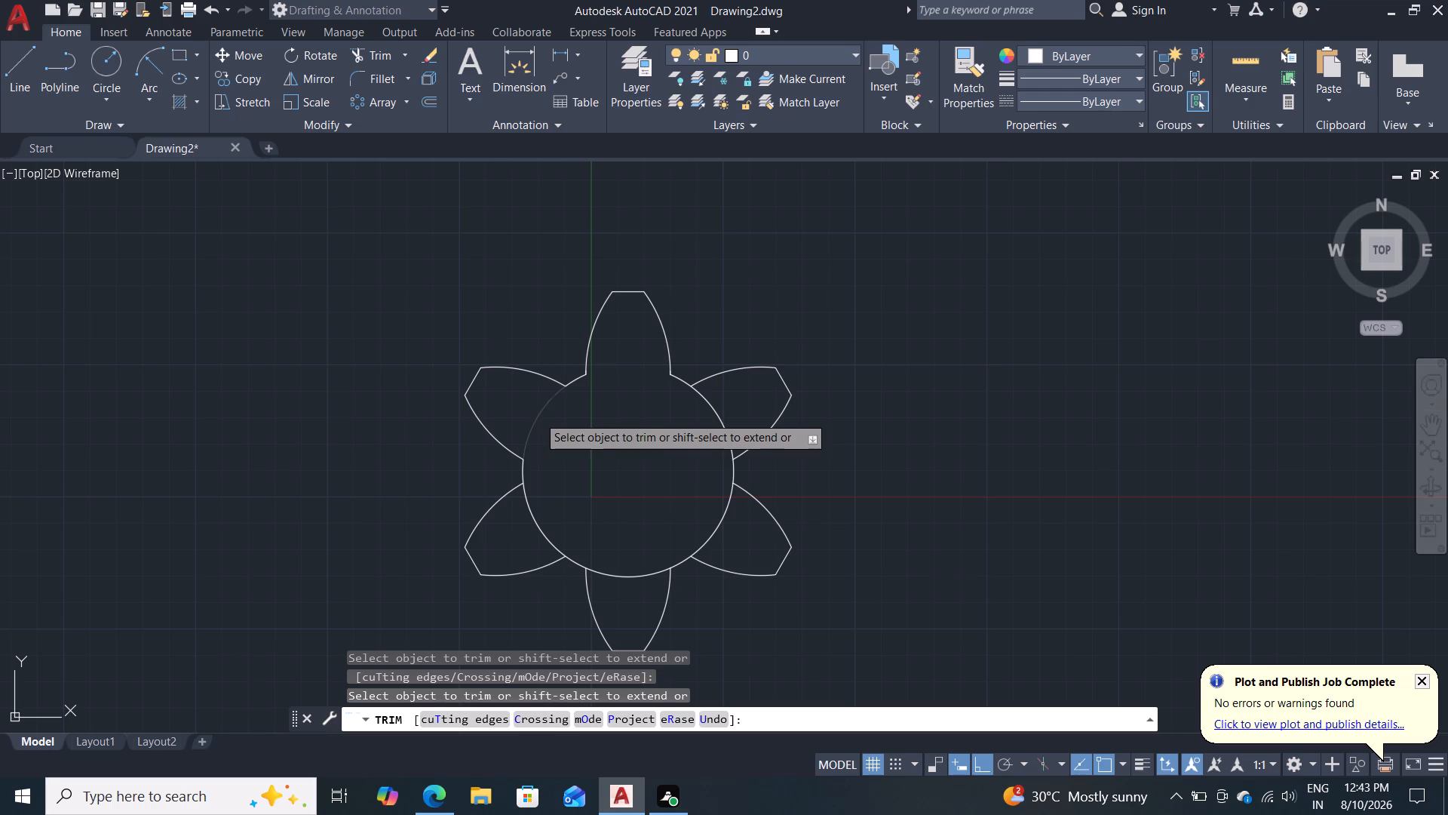
left_click(527, 503)
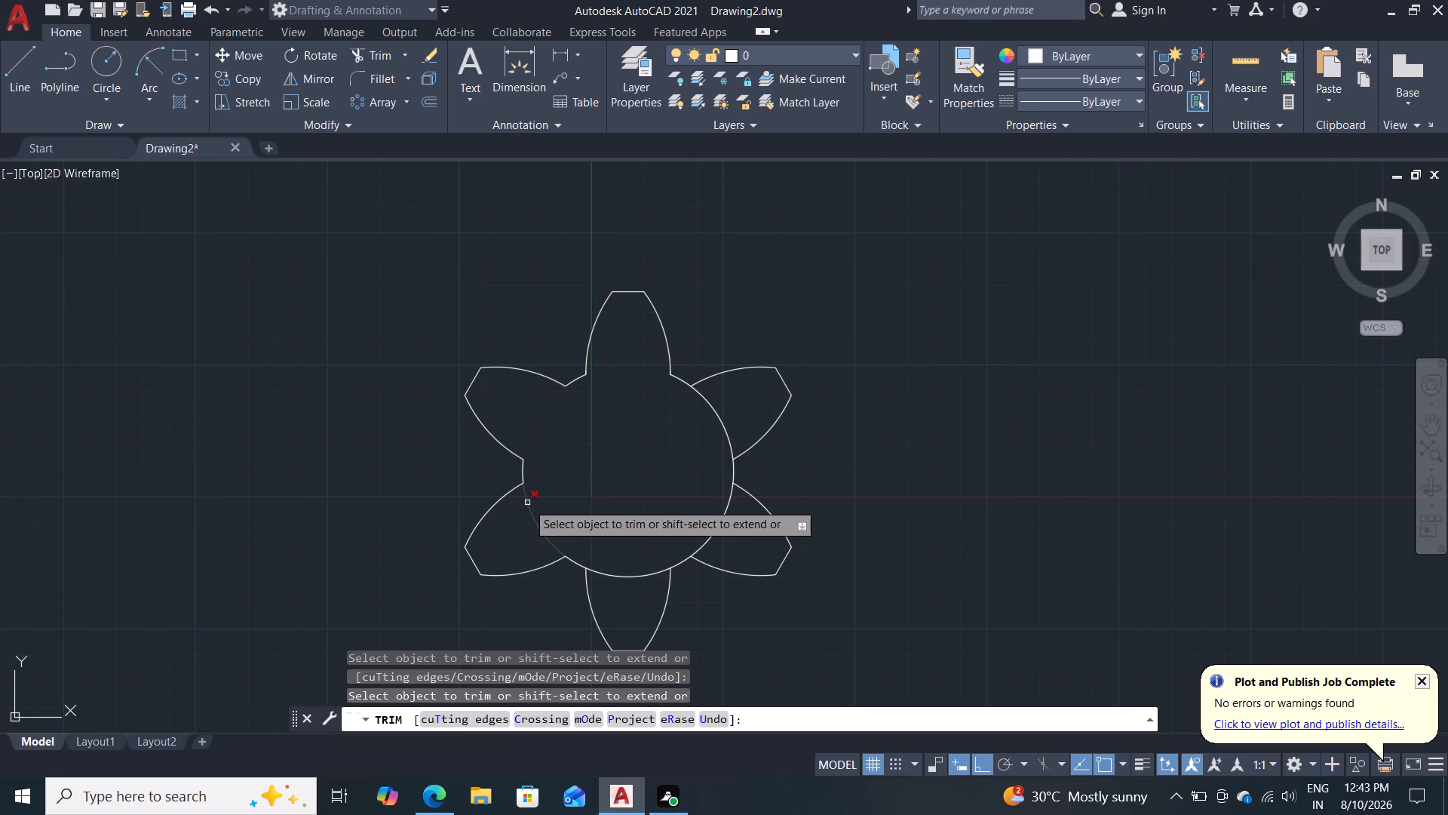
left_click(630, 576)
left_click(719, 518)
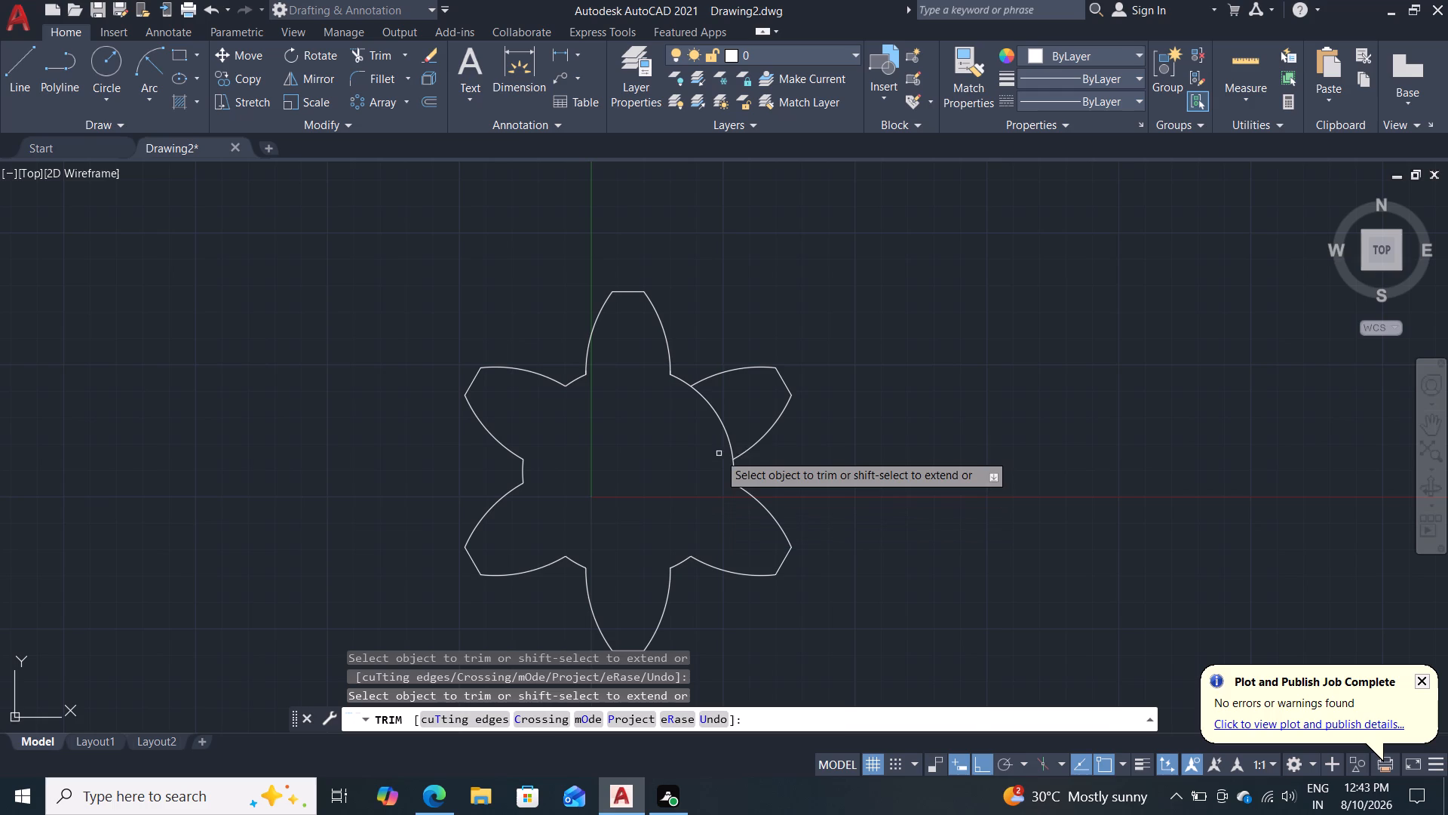
left_click(723, 428)
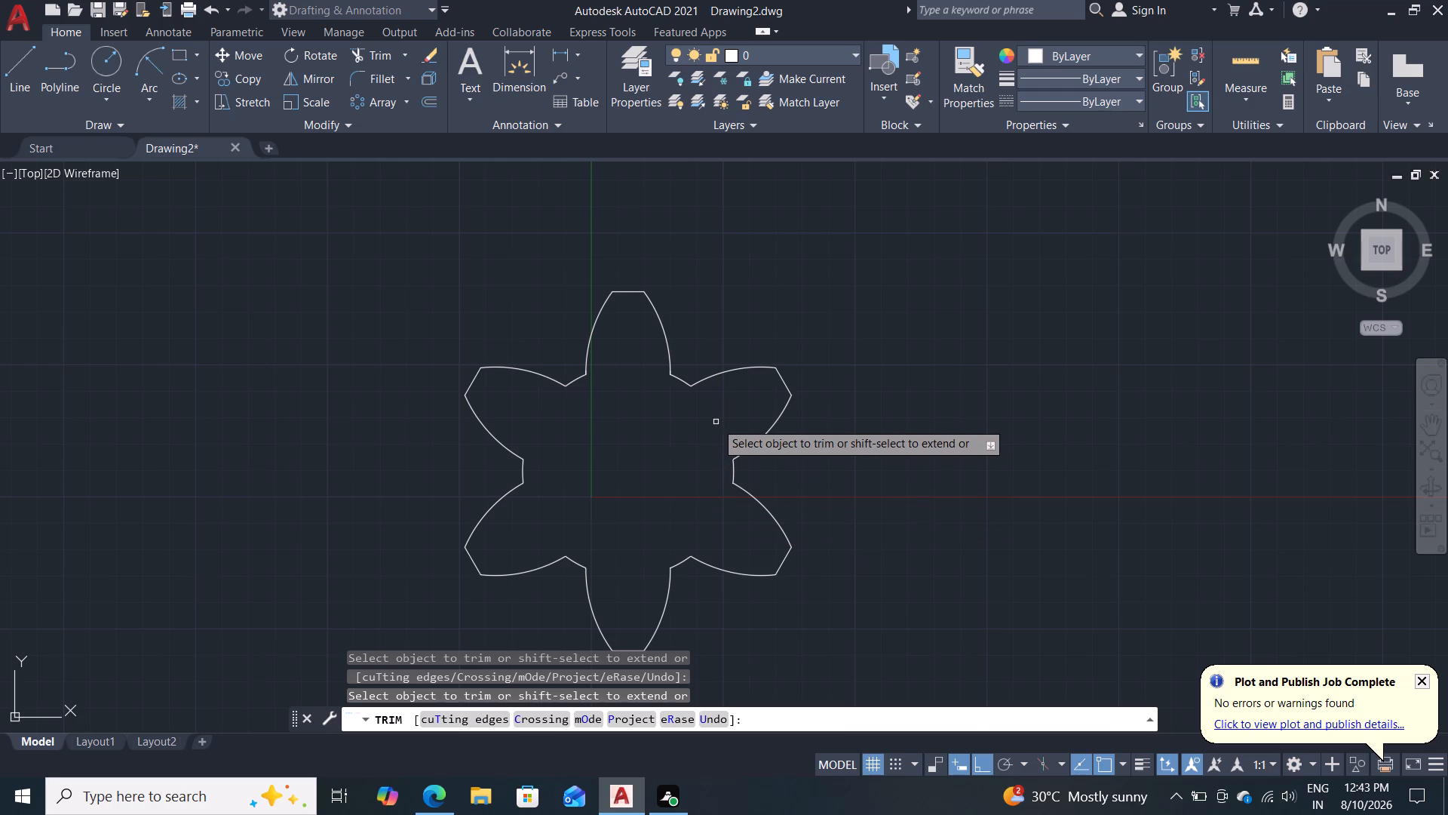
key("Escape")
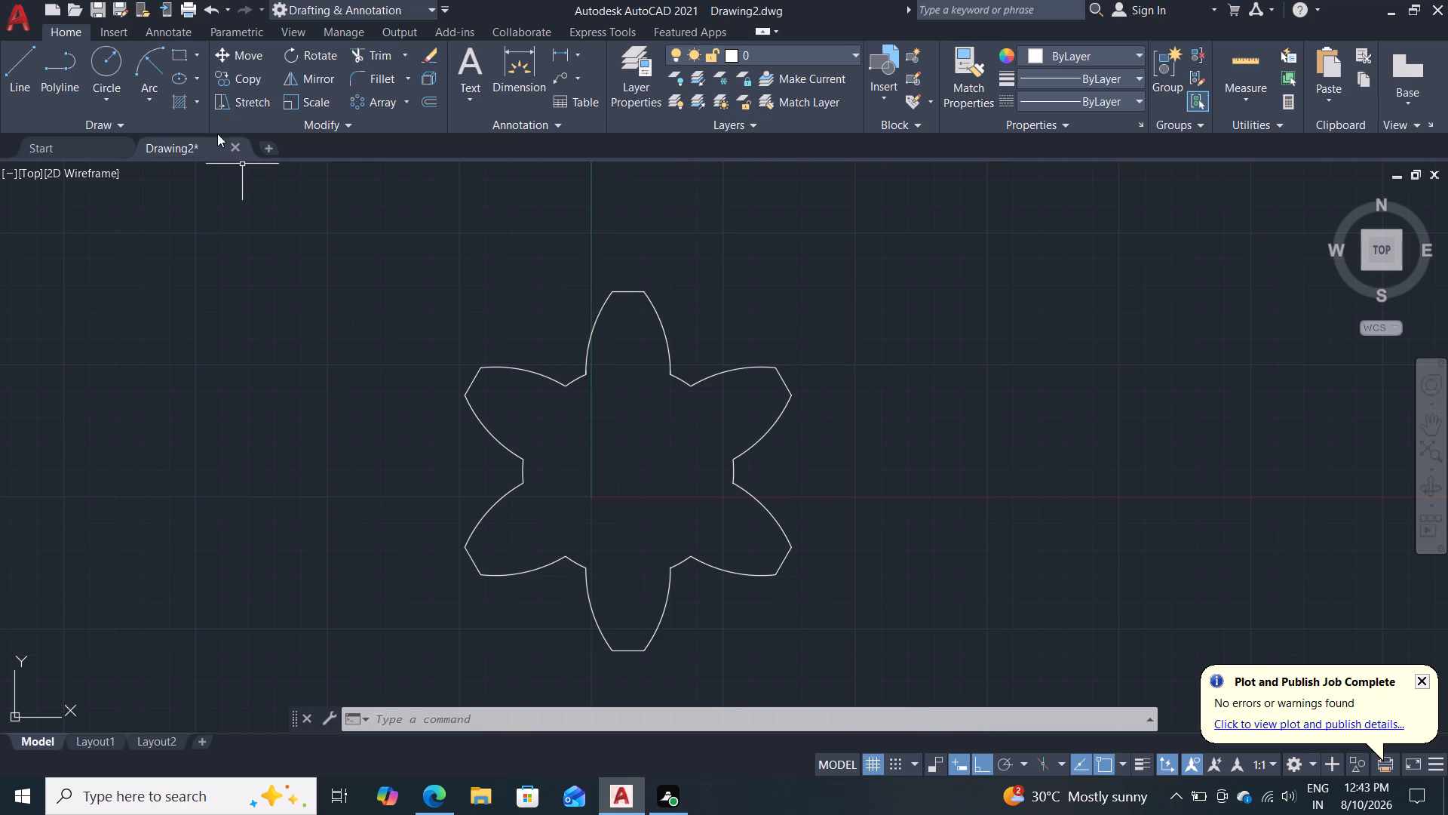
Switch to the 3D Modeling workspace and set the view to SW Isometric.
left_click(413, 2)
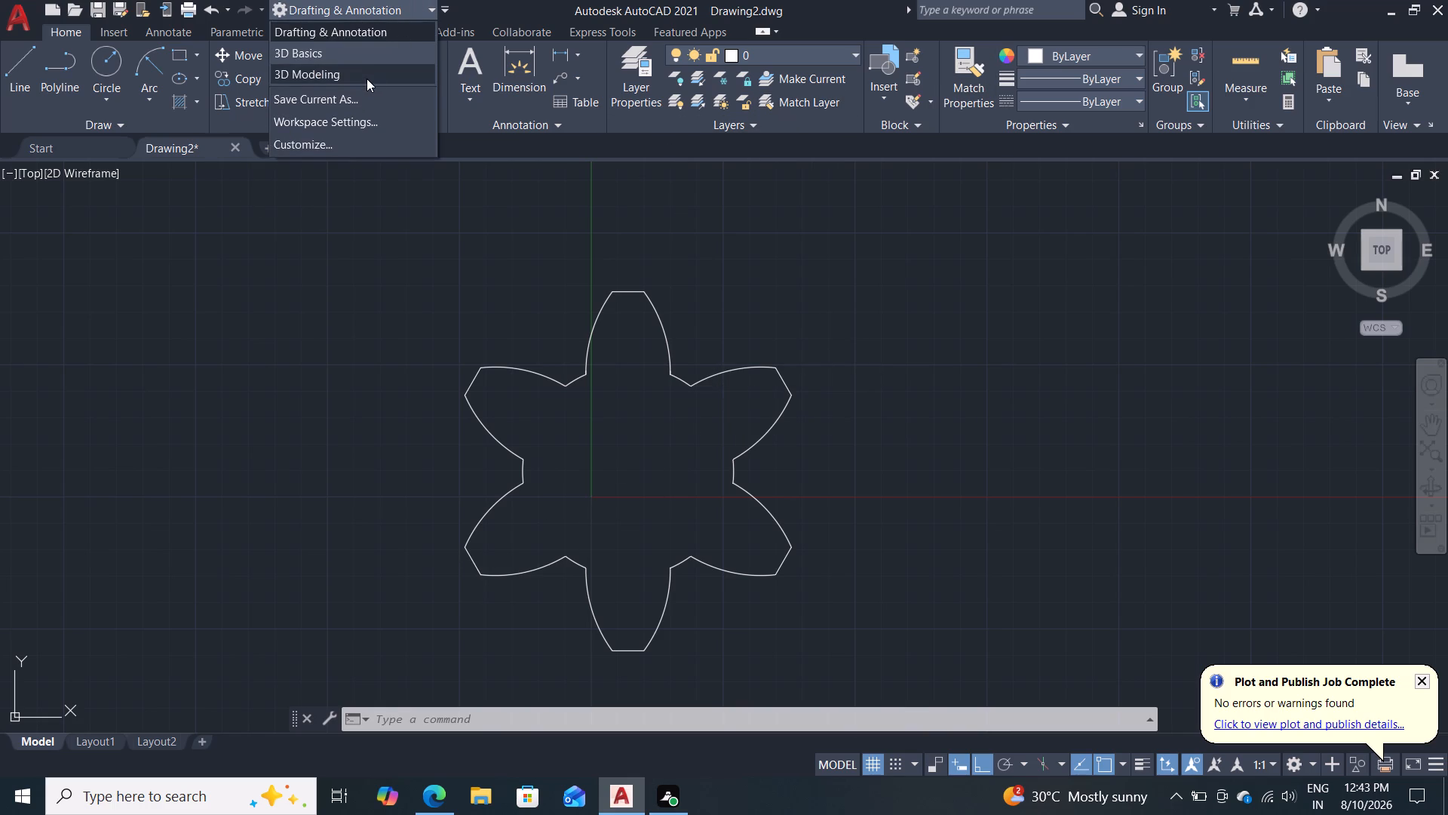
left_click(366, 78)
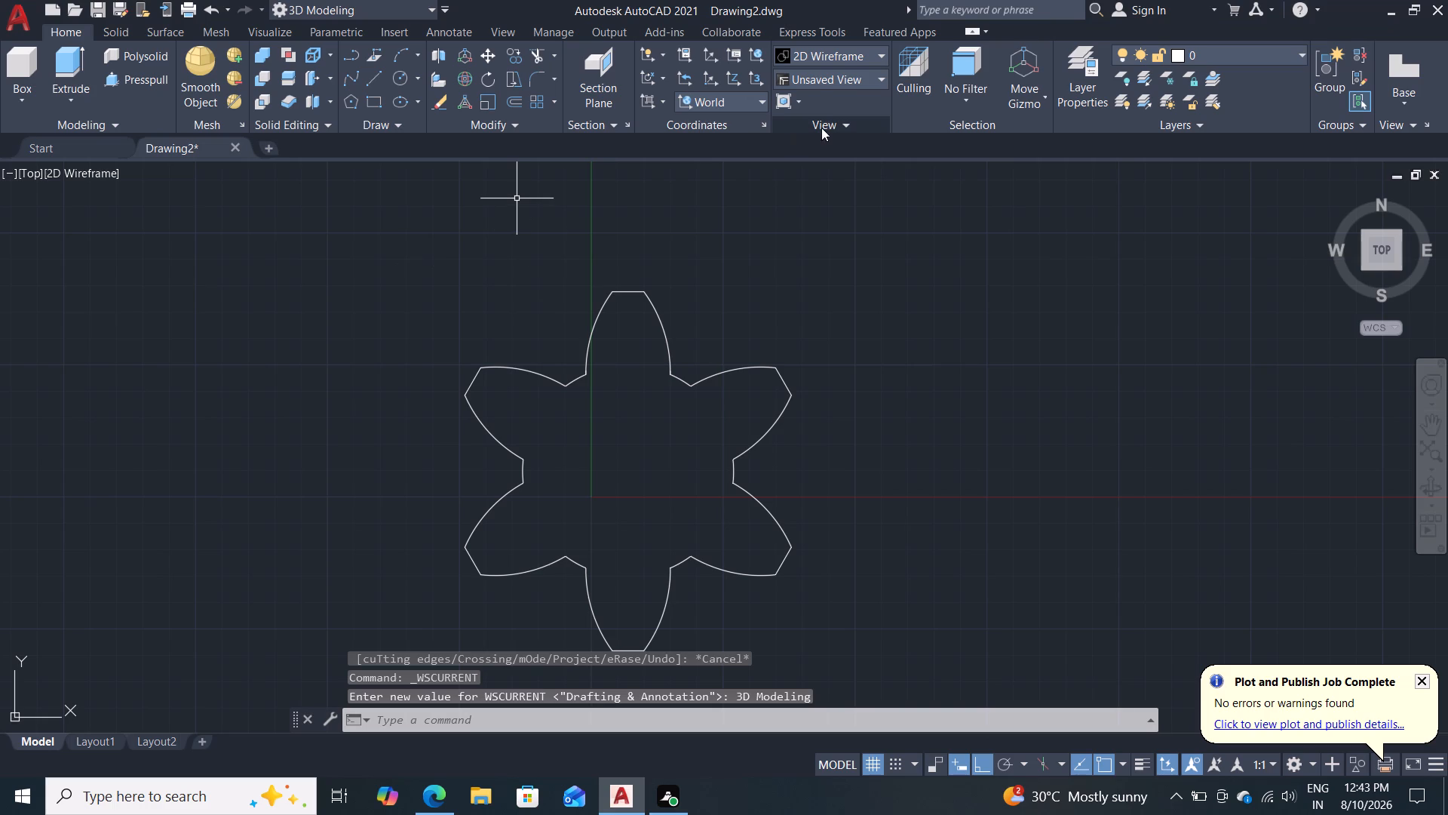
left_click(836, 78)
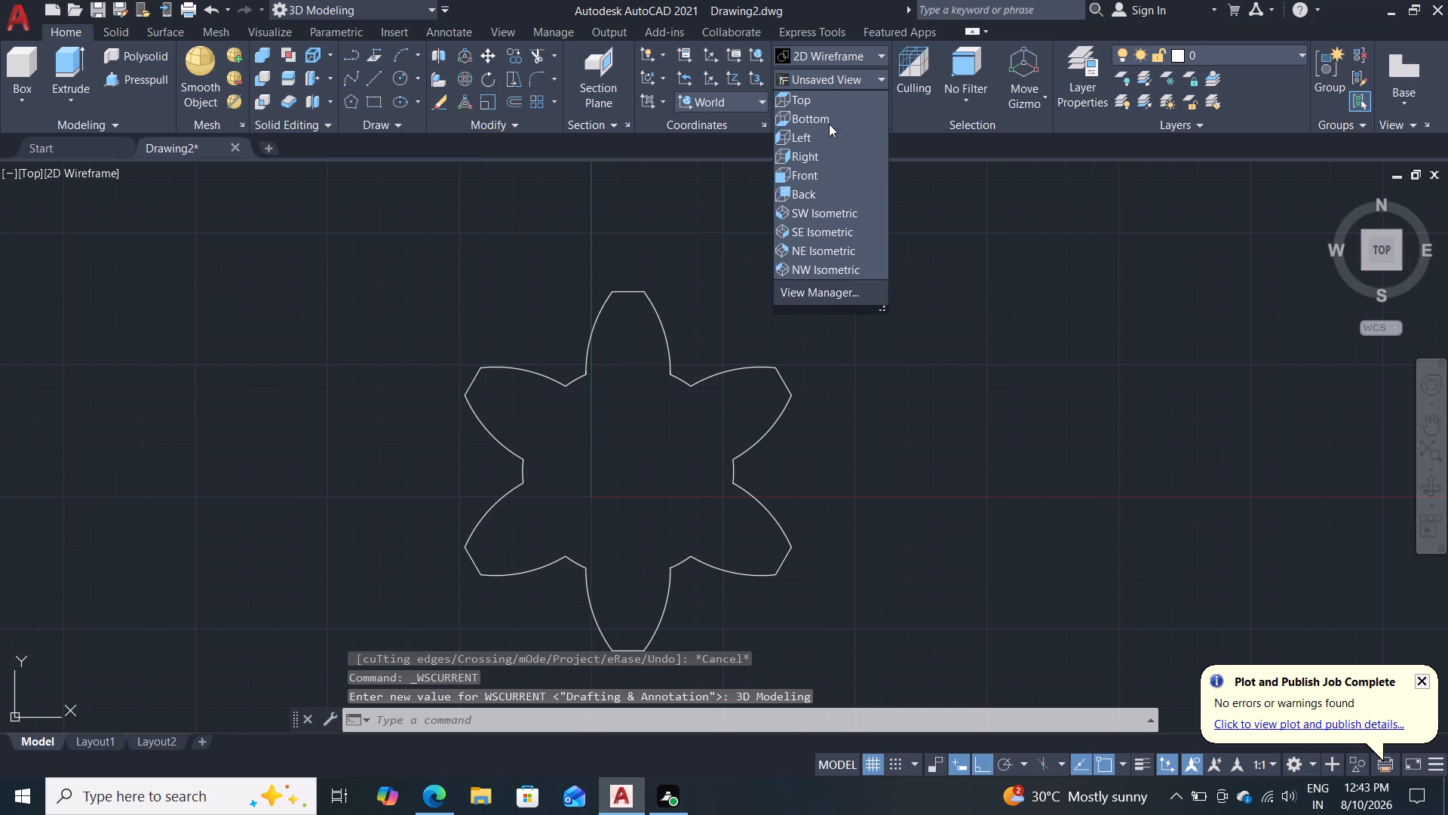
left_click(818, 209)
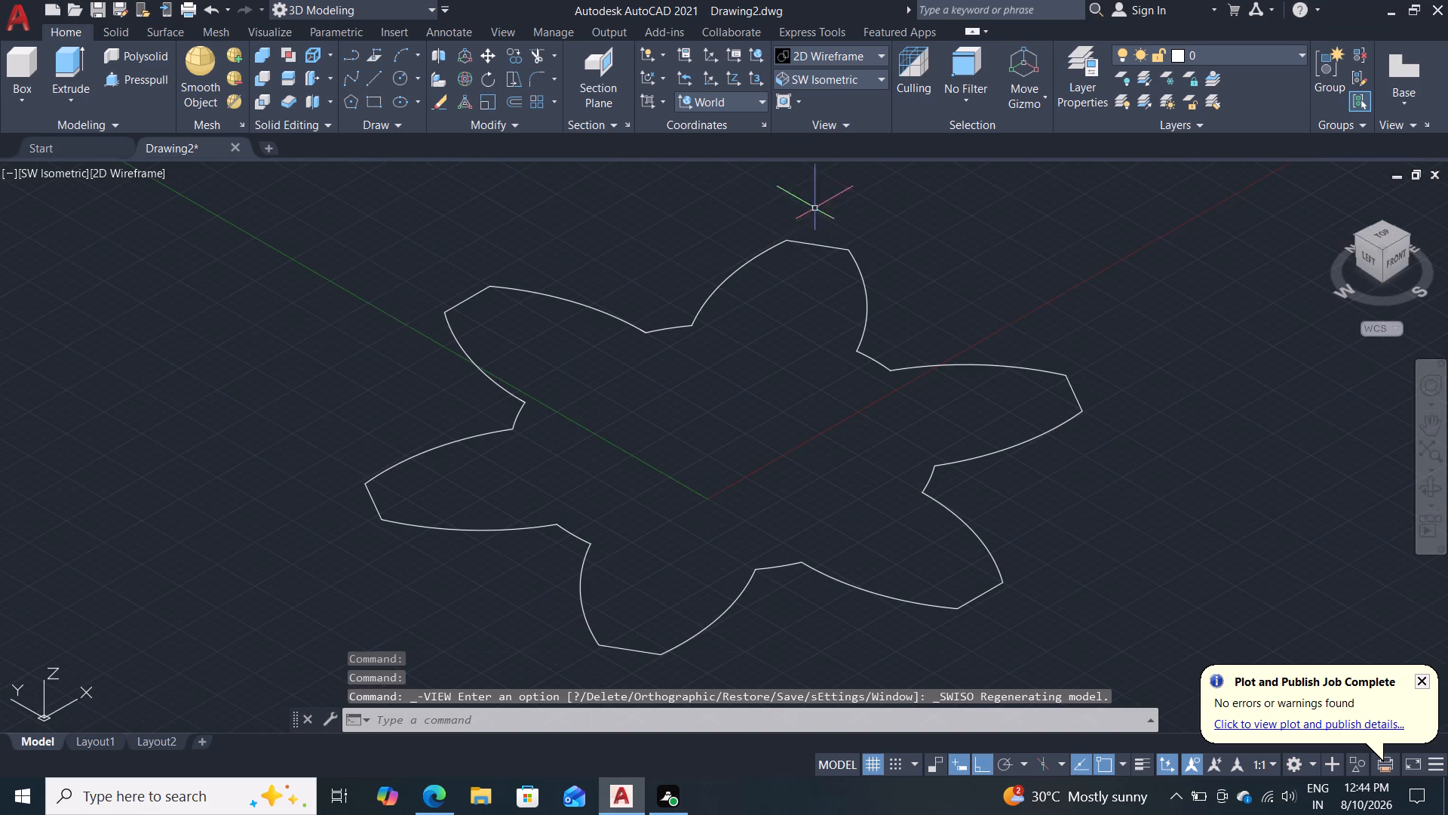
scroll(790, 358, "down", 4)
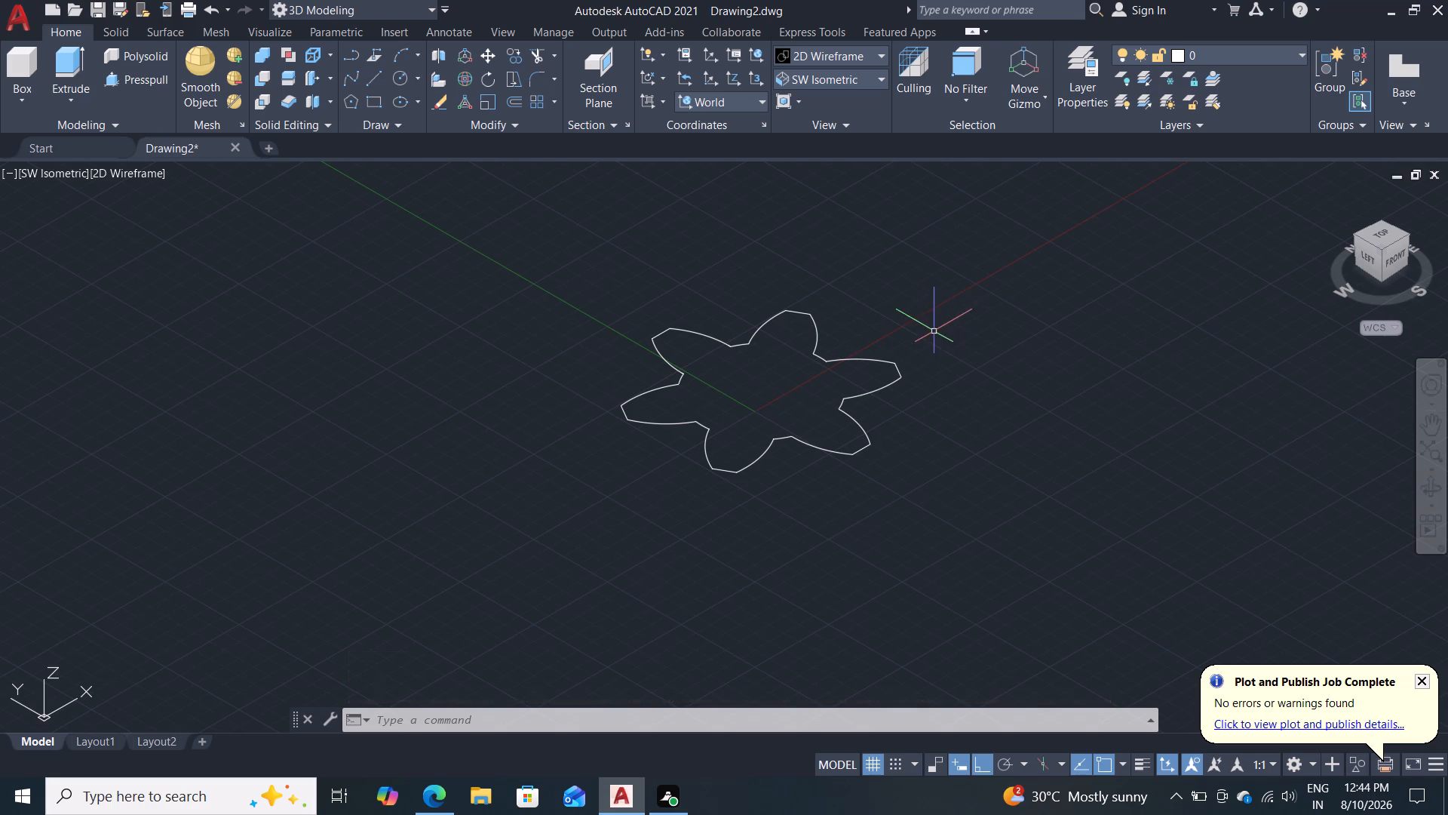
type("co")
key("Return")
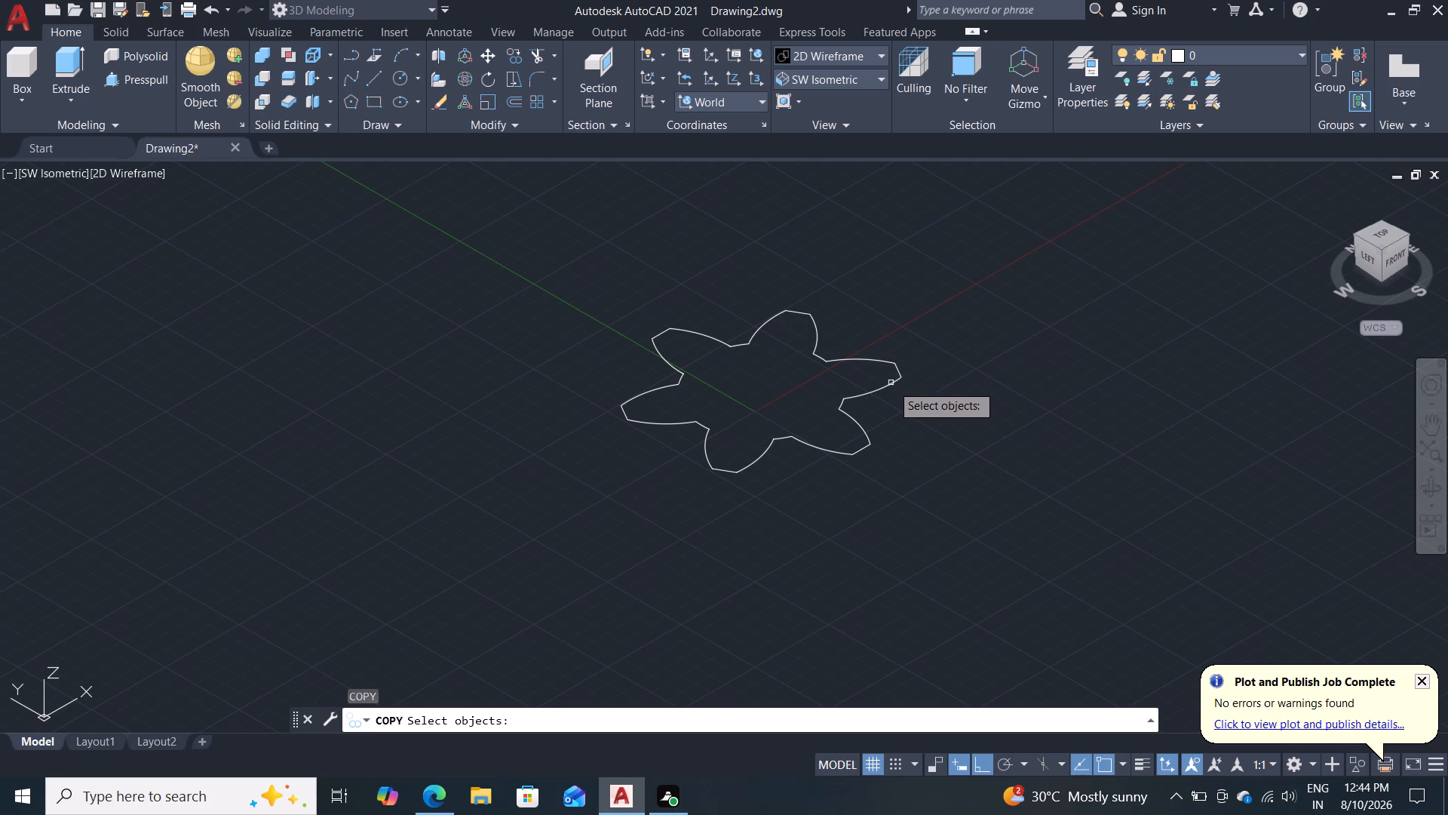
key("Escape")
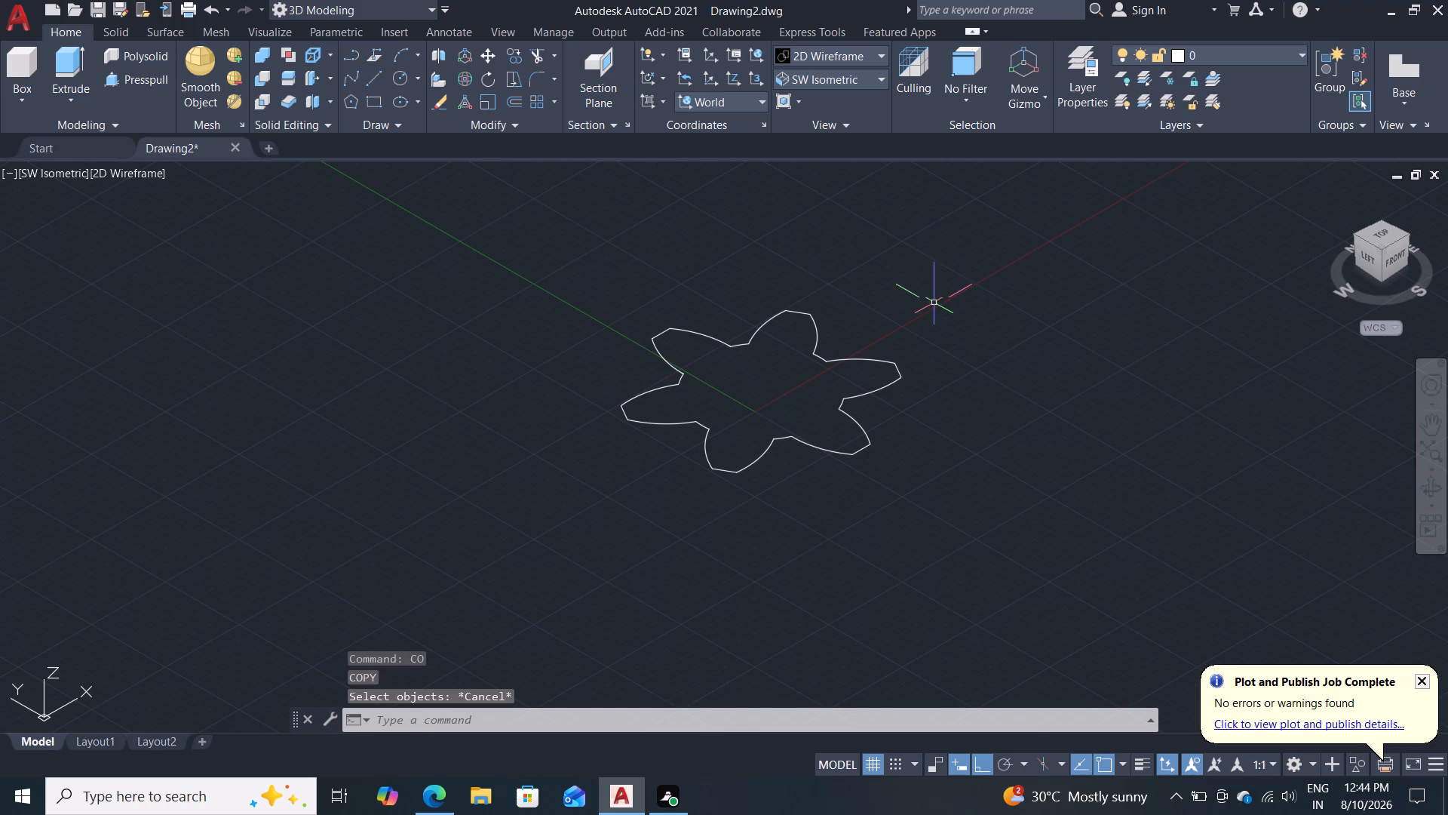
Join all the lines and arcs of the six-tooth outline into polylines.
left_click_drag(922, 251, 913, 253)
left_click(620, 523)
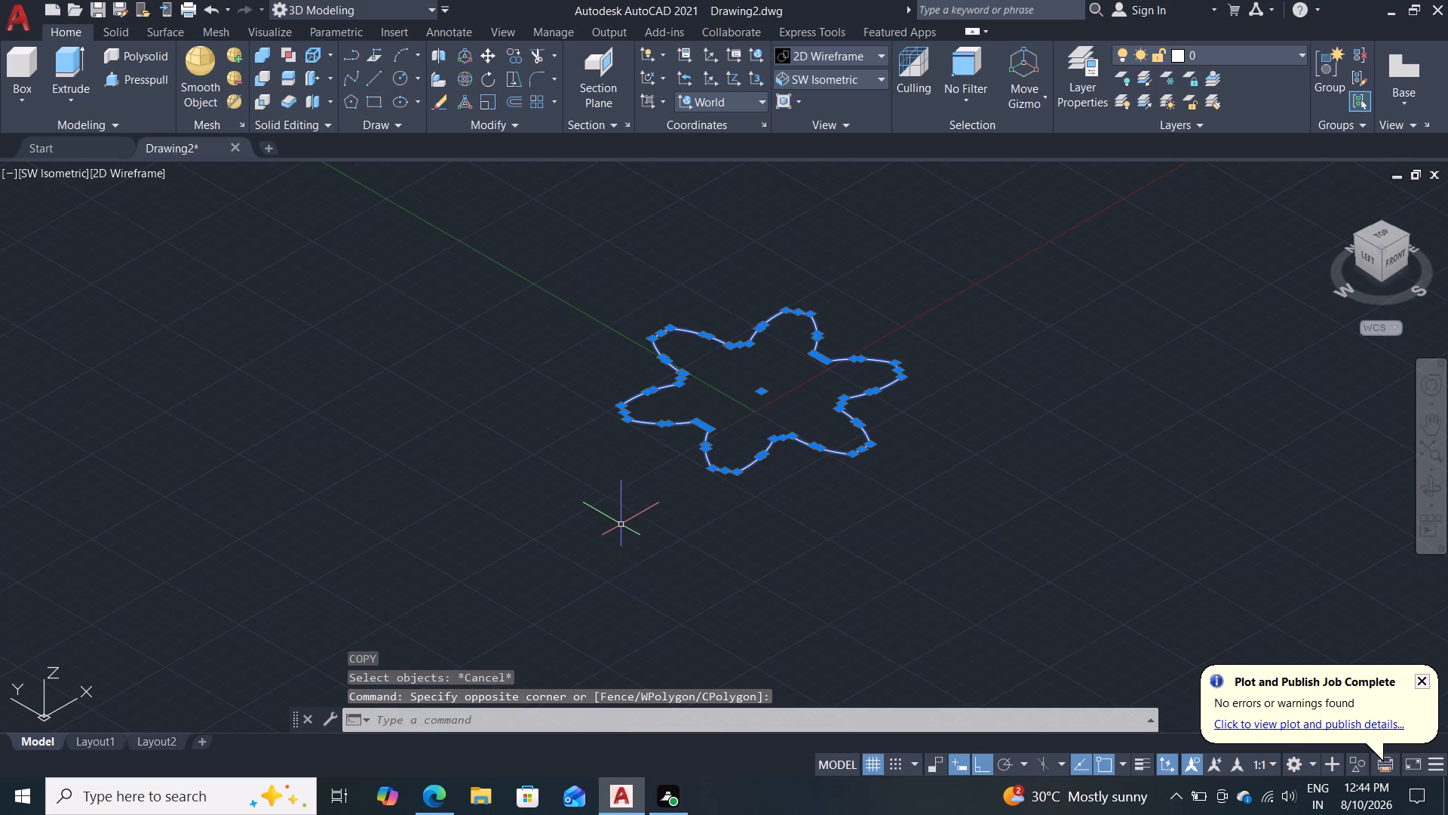
key("j")
key("Return")
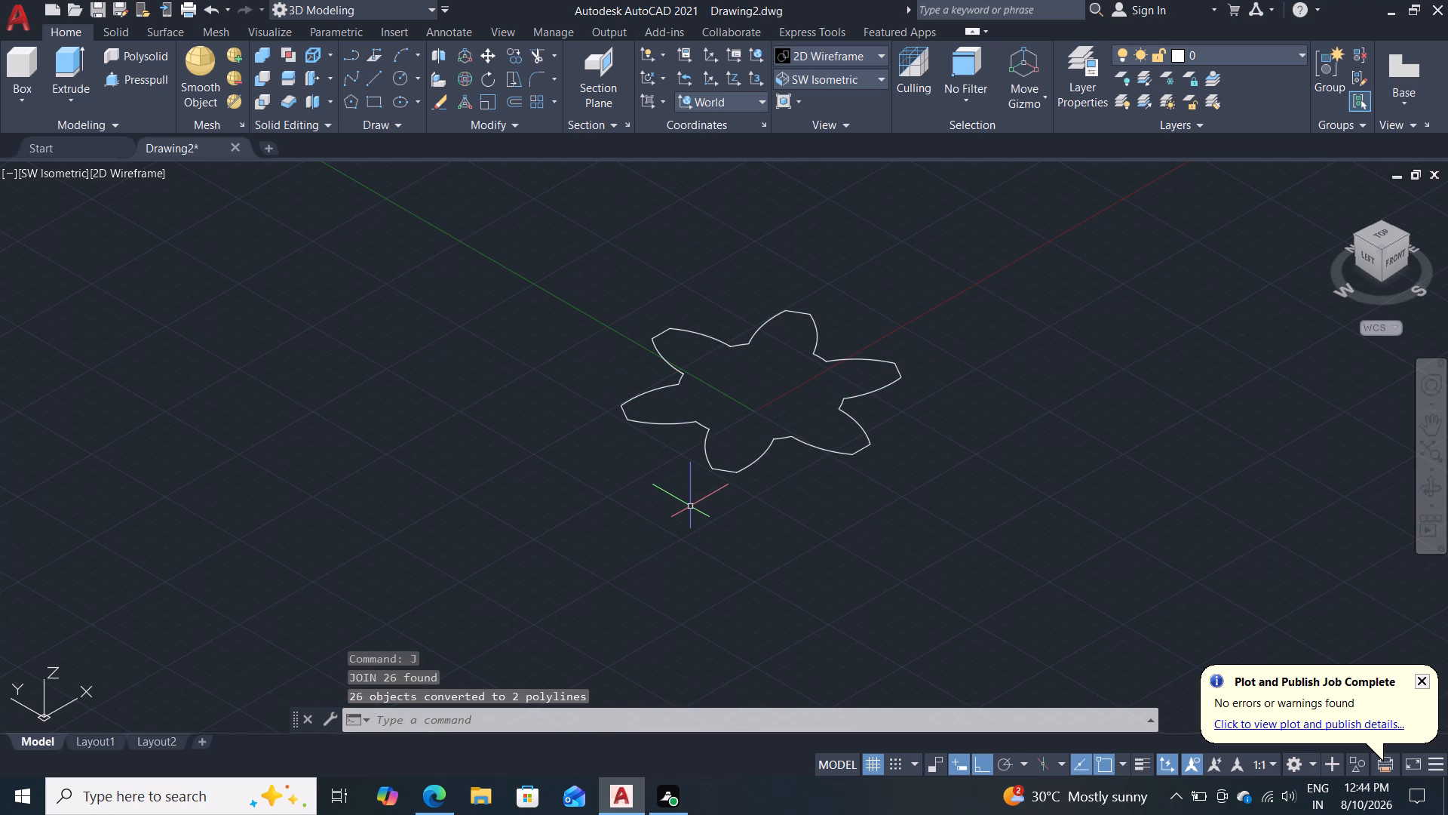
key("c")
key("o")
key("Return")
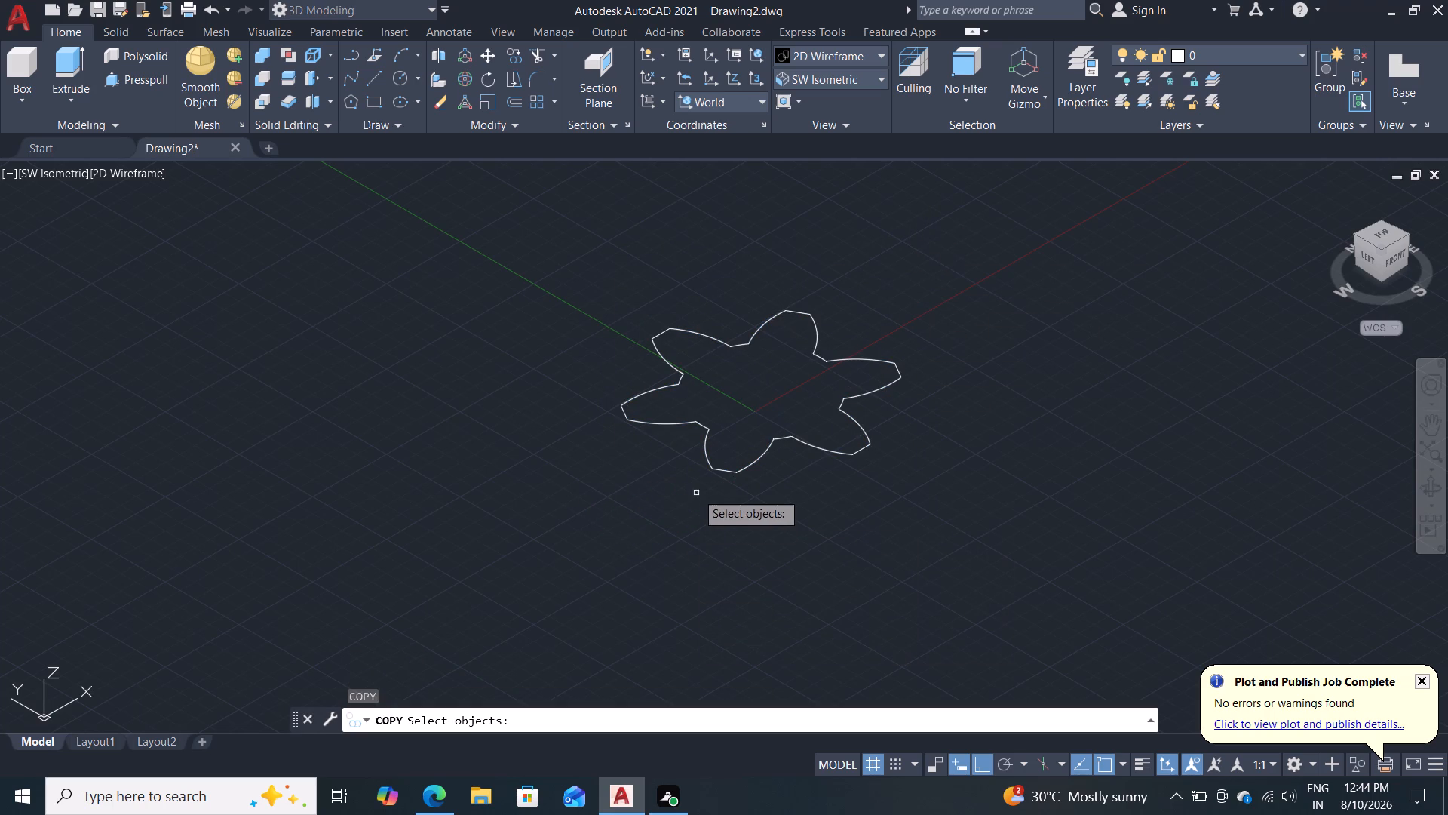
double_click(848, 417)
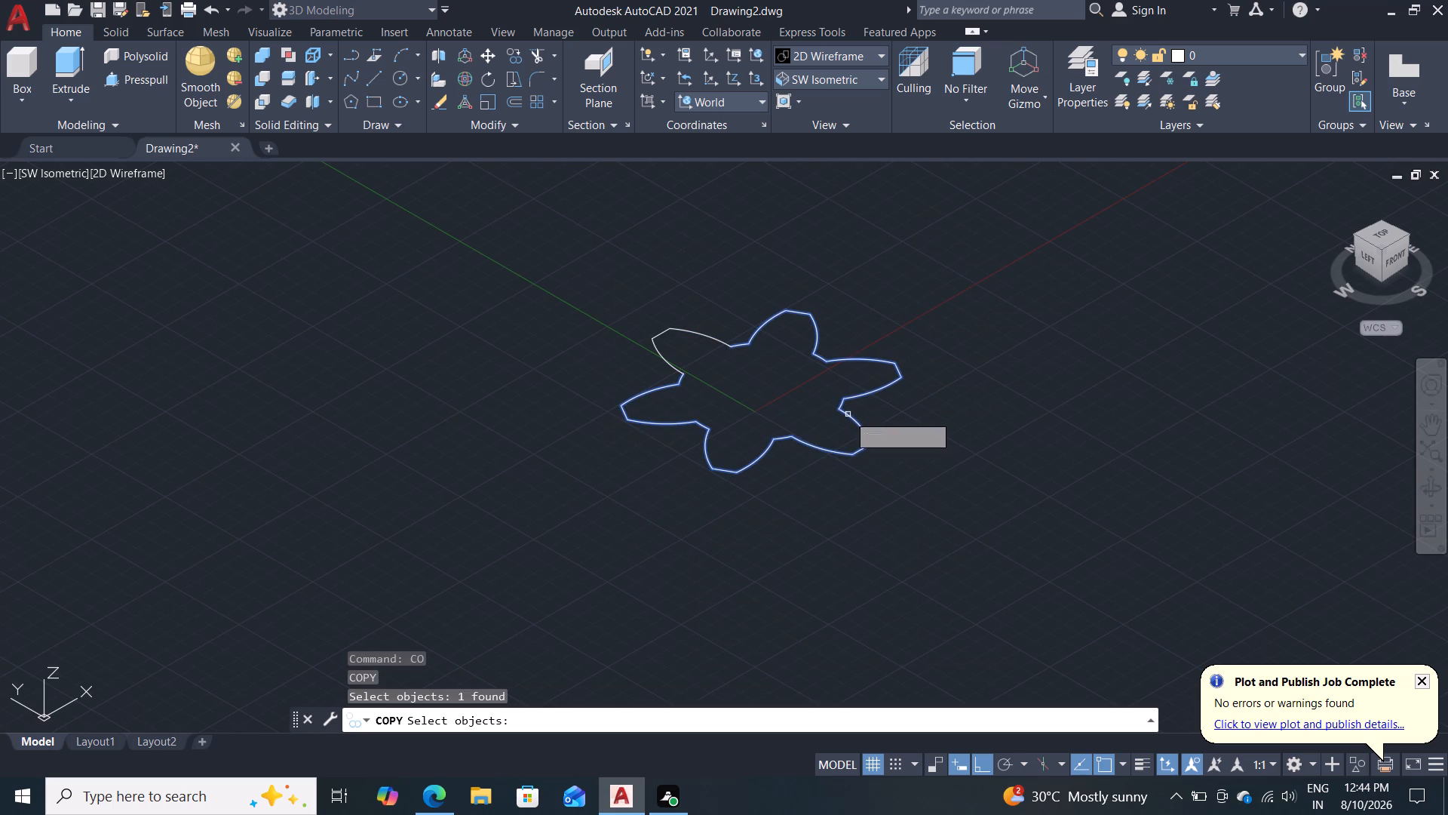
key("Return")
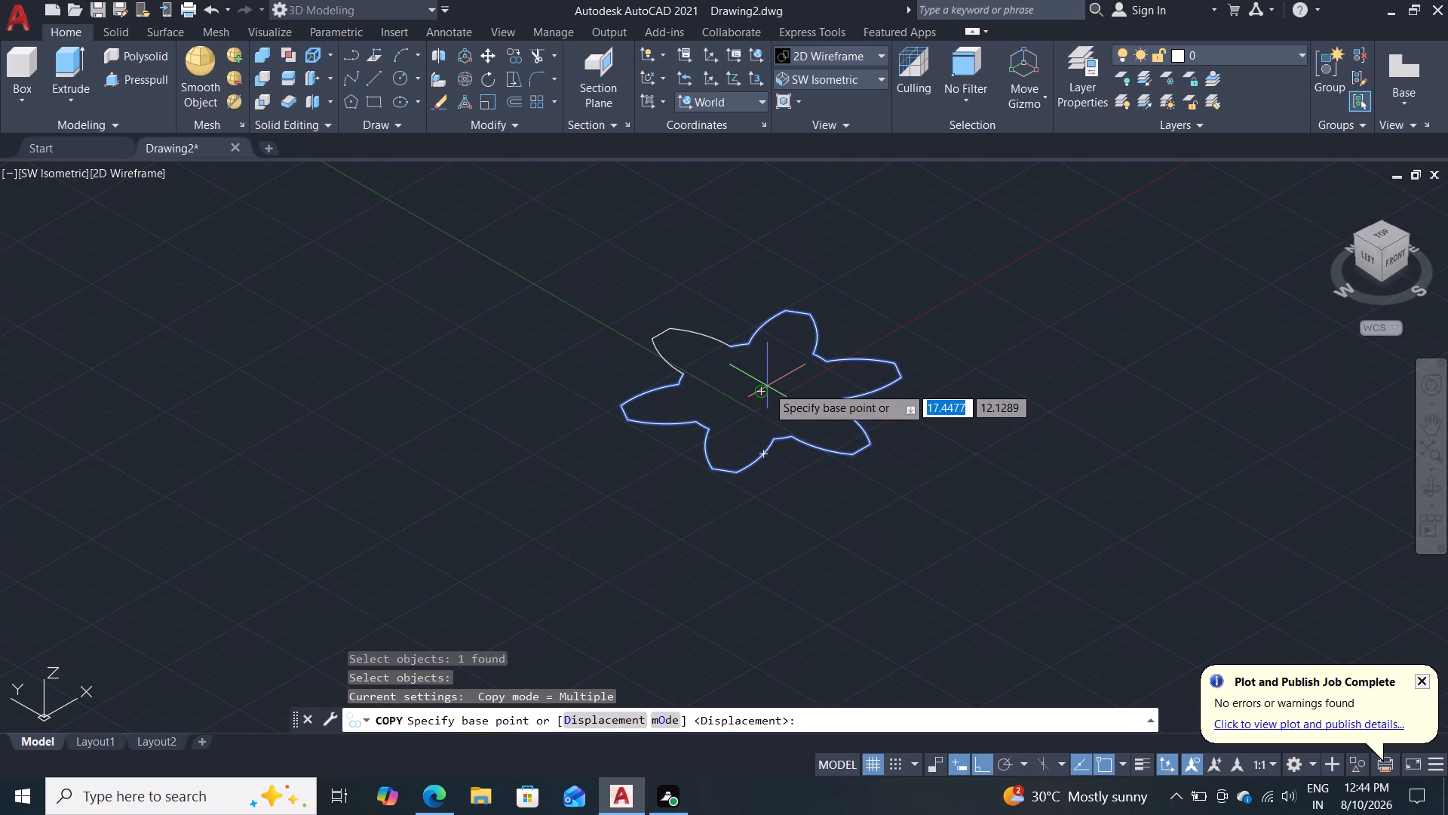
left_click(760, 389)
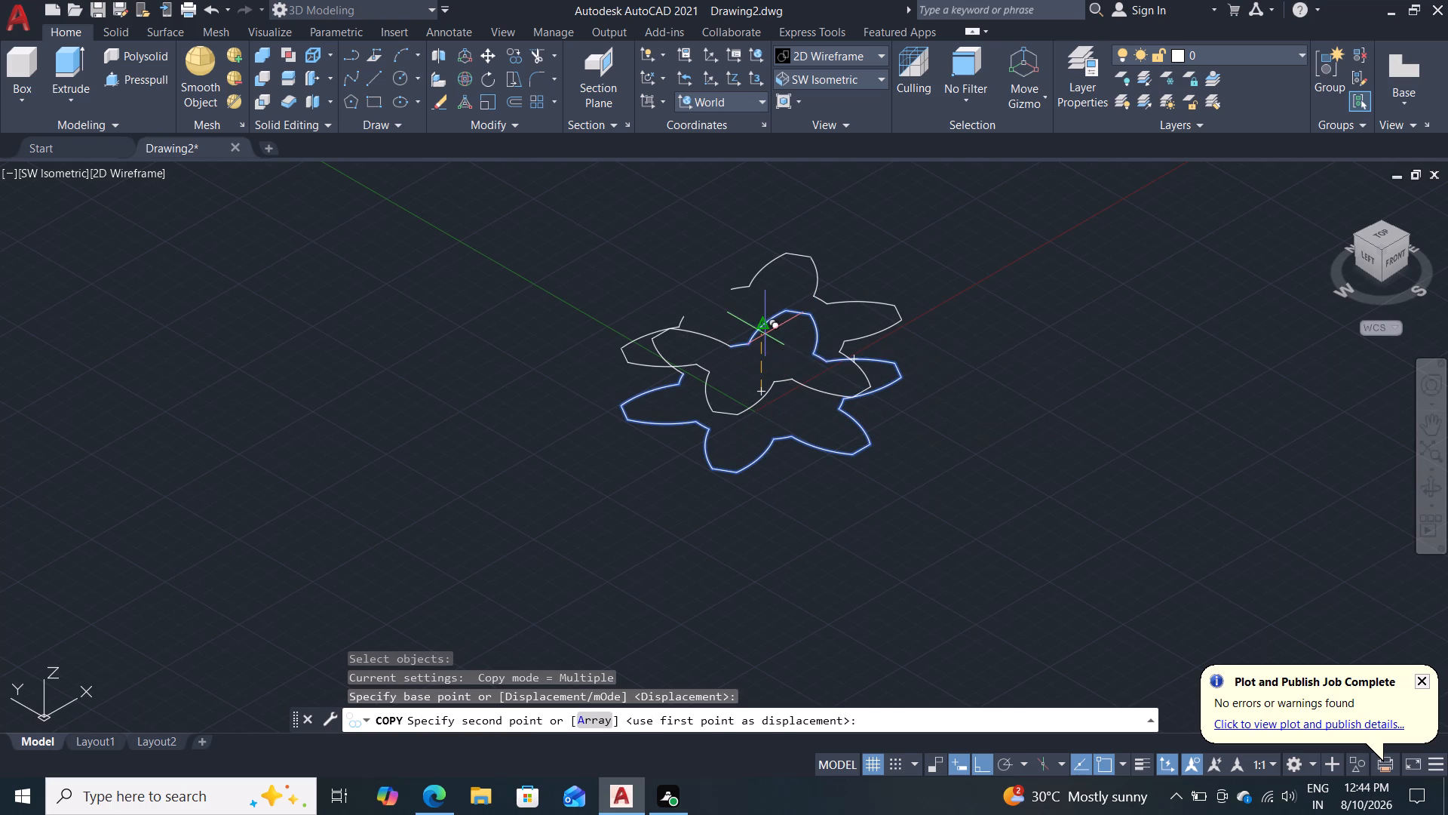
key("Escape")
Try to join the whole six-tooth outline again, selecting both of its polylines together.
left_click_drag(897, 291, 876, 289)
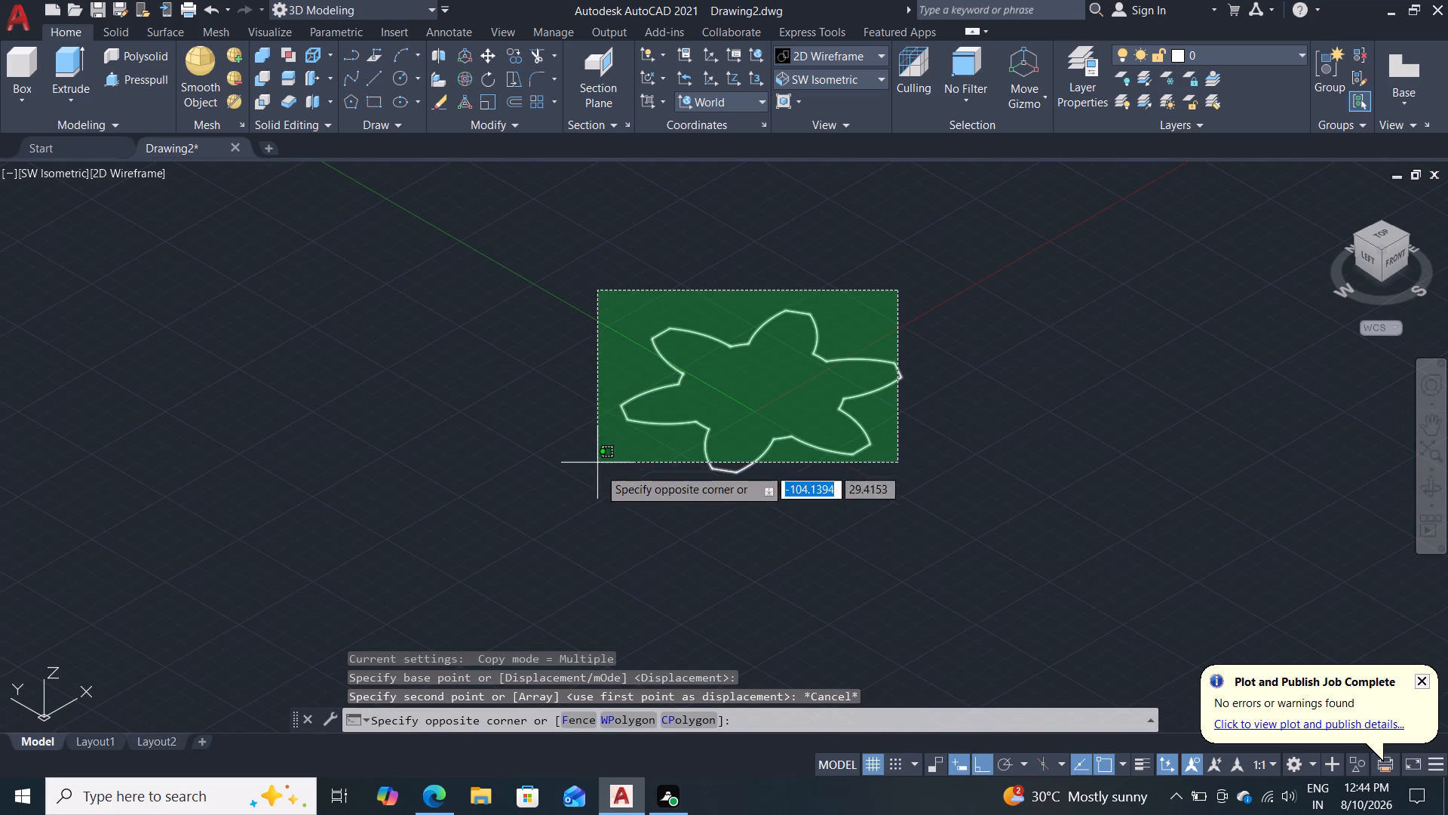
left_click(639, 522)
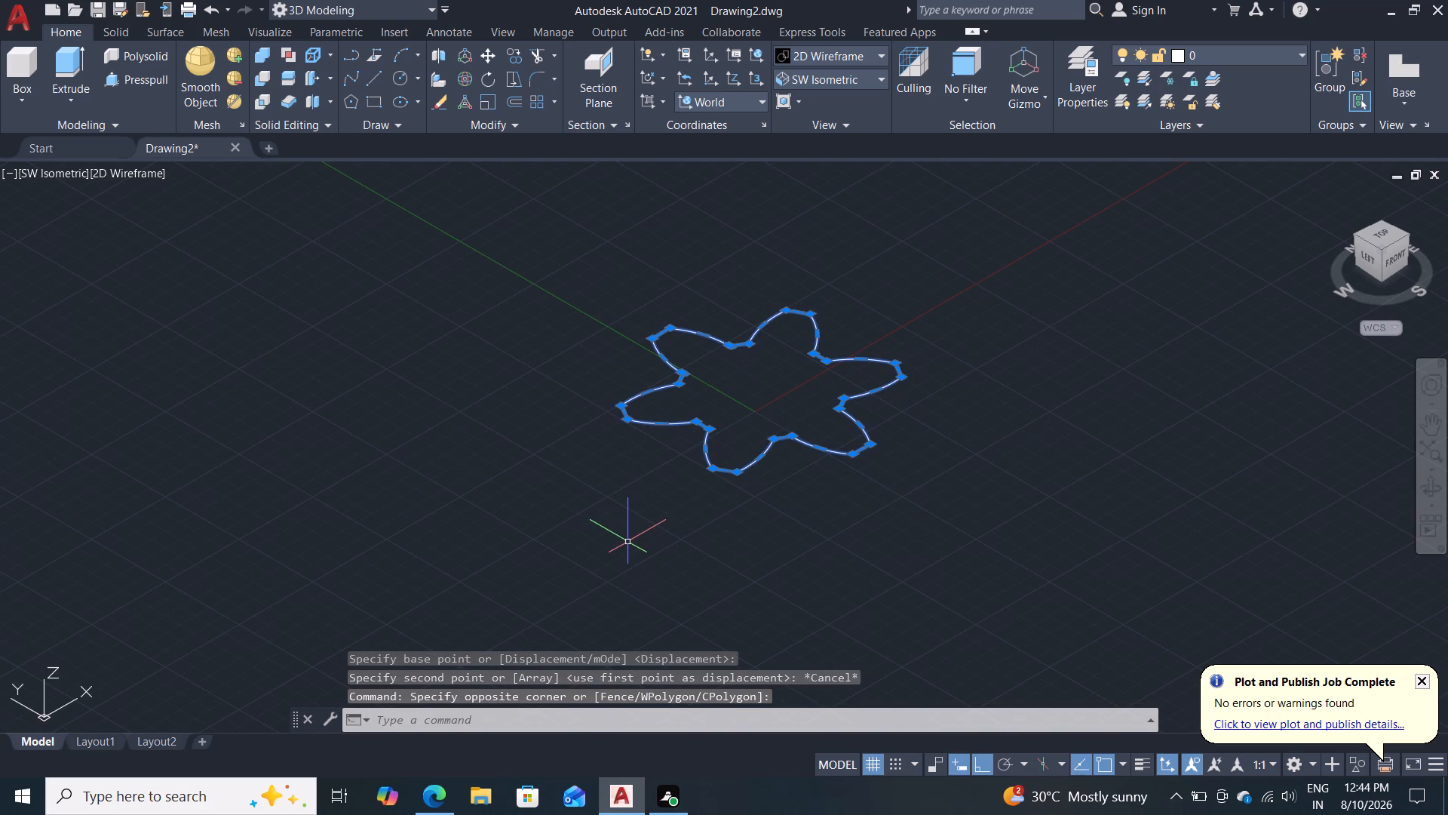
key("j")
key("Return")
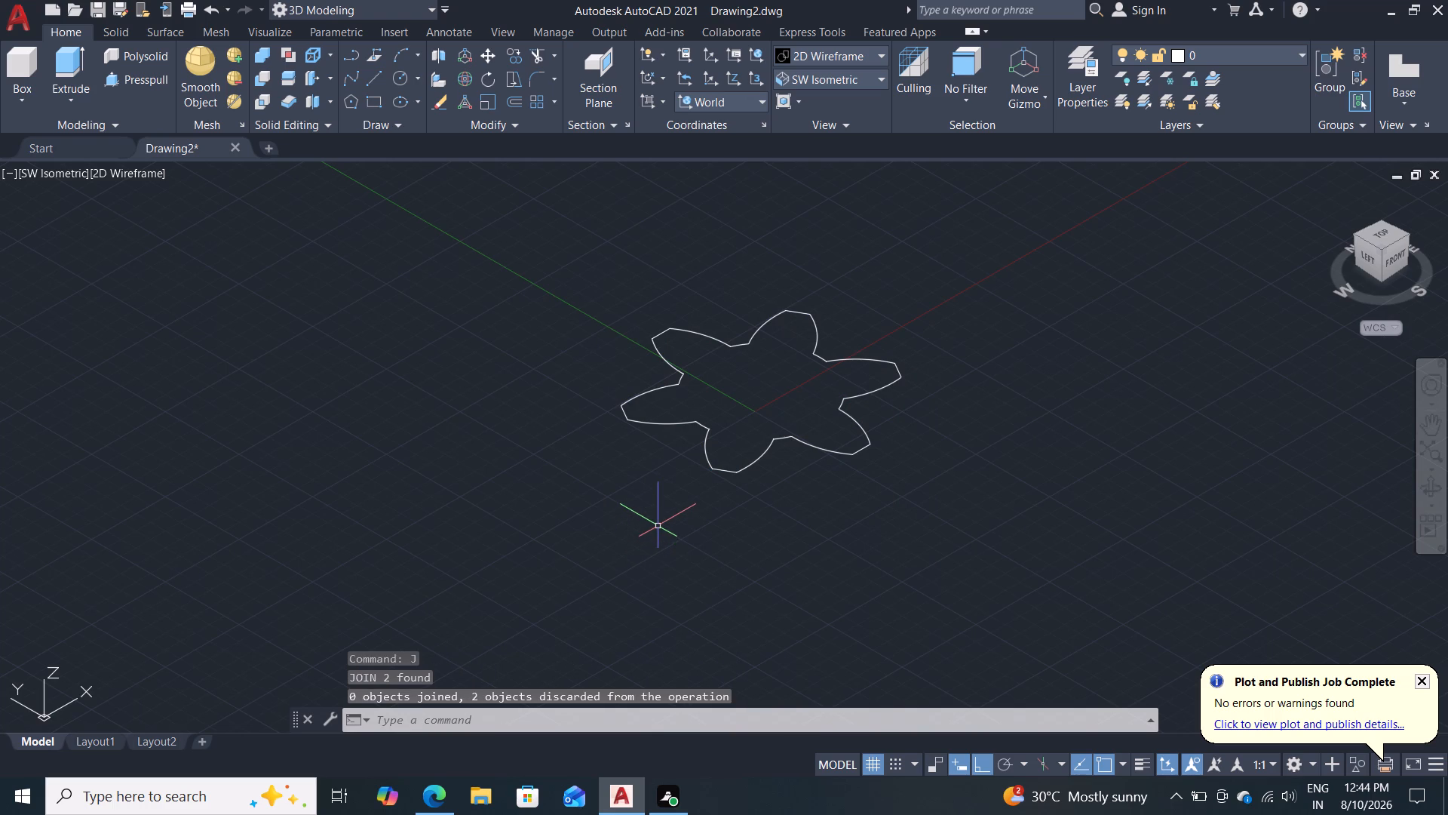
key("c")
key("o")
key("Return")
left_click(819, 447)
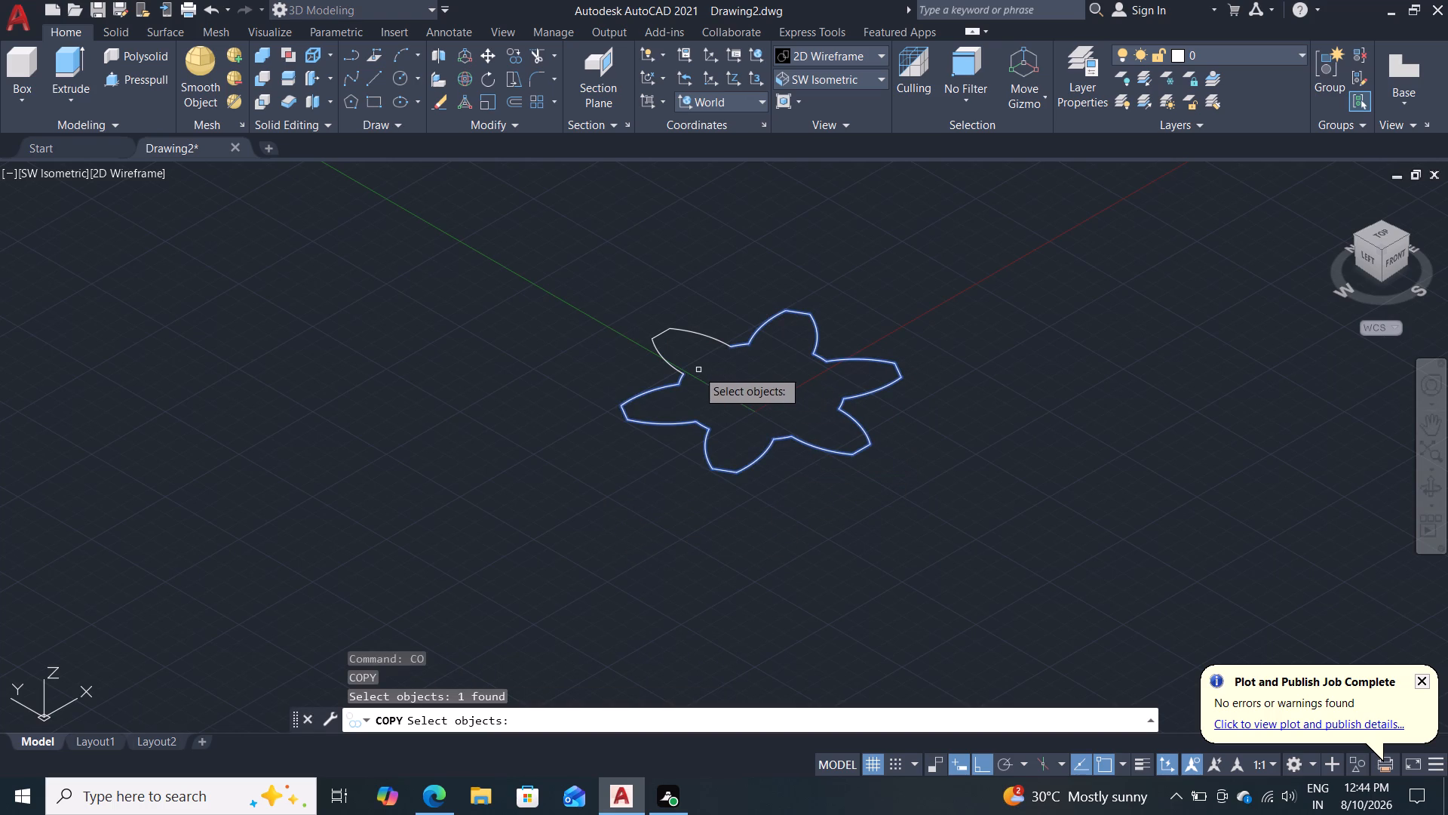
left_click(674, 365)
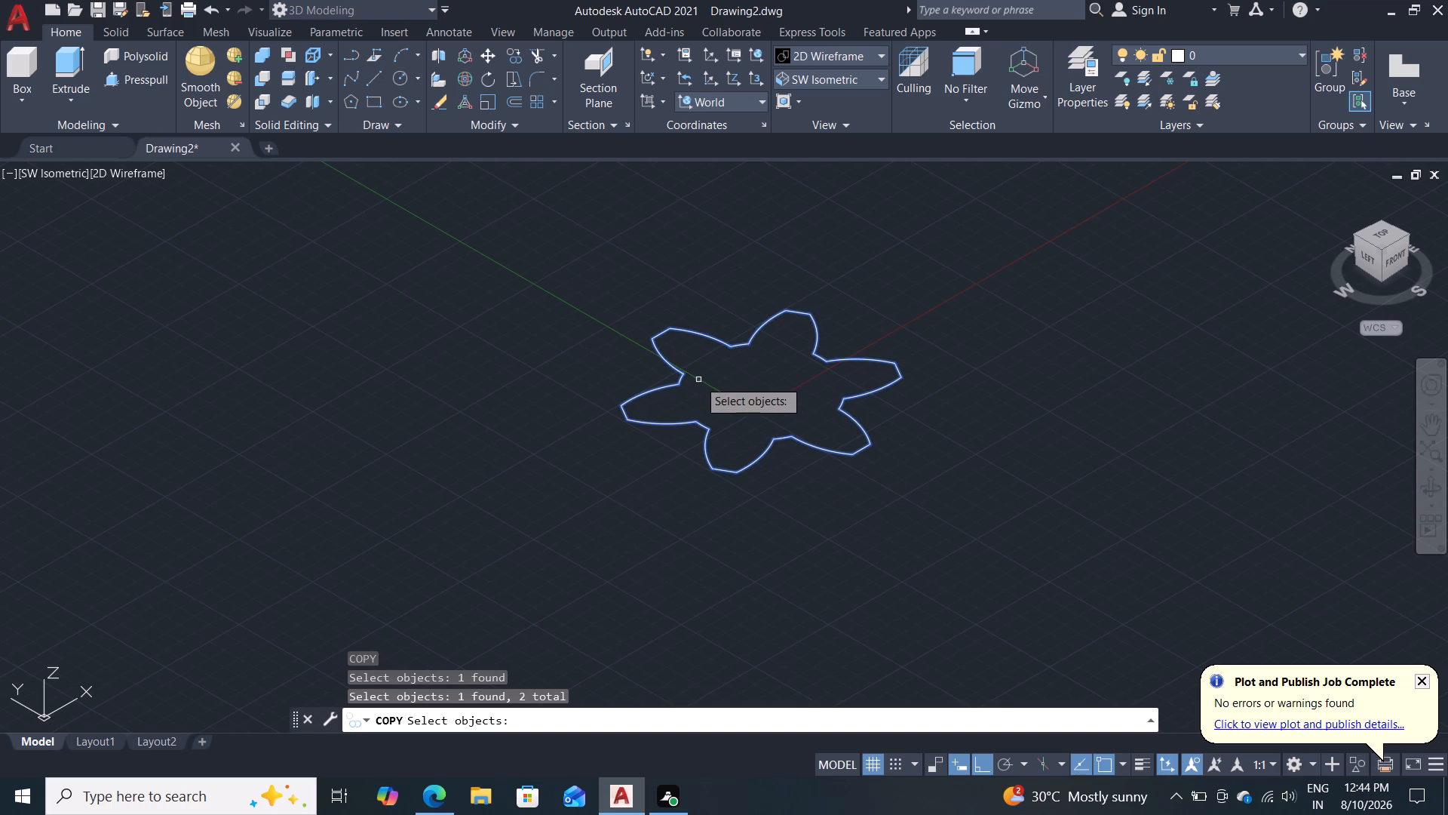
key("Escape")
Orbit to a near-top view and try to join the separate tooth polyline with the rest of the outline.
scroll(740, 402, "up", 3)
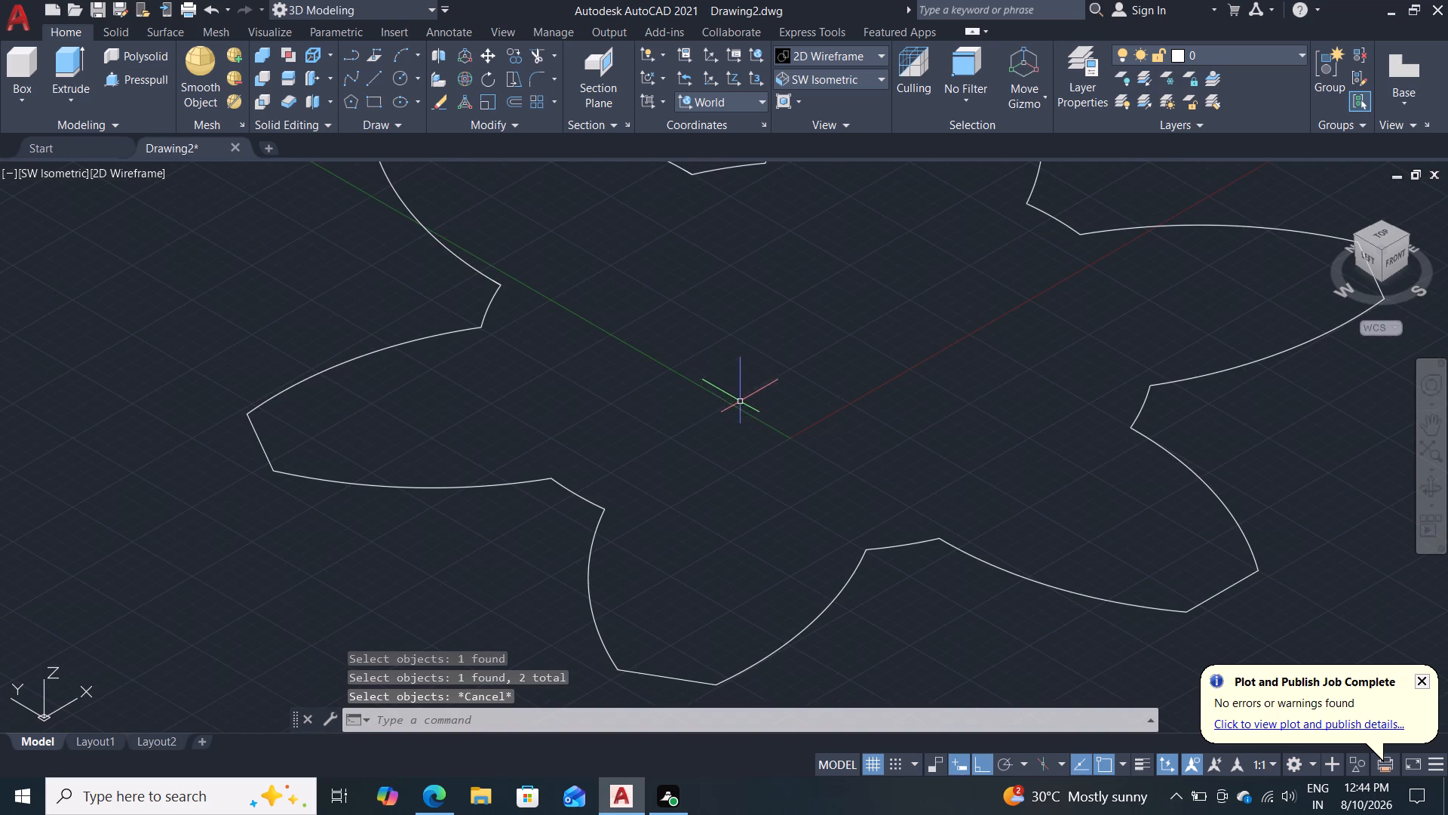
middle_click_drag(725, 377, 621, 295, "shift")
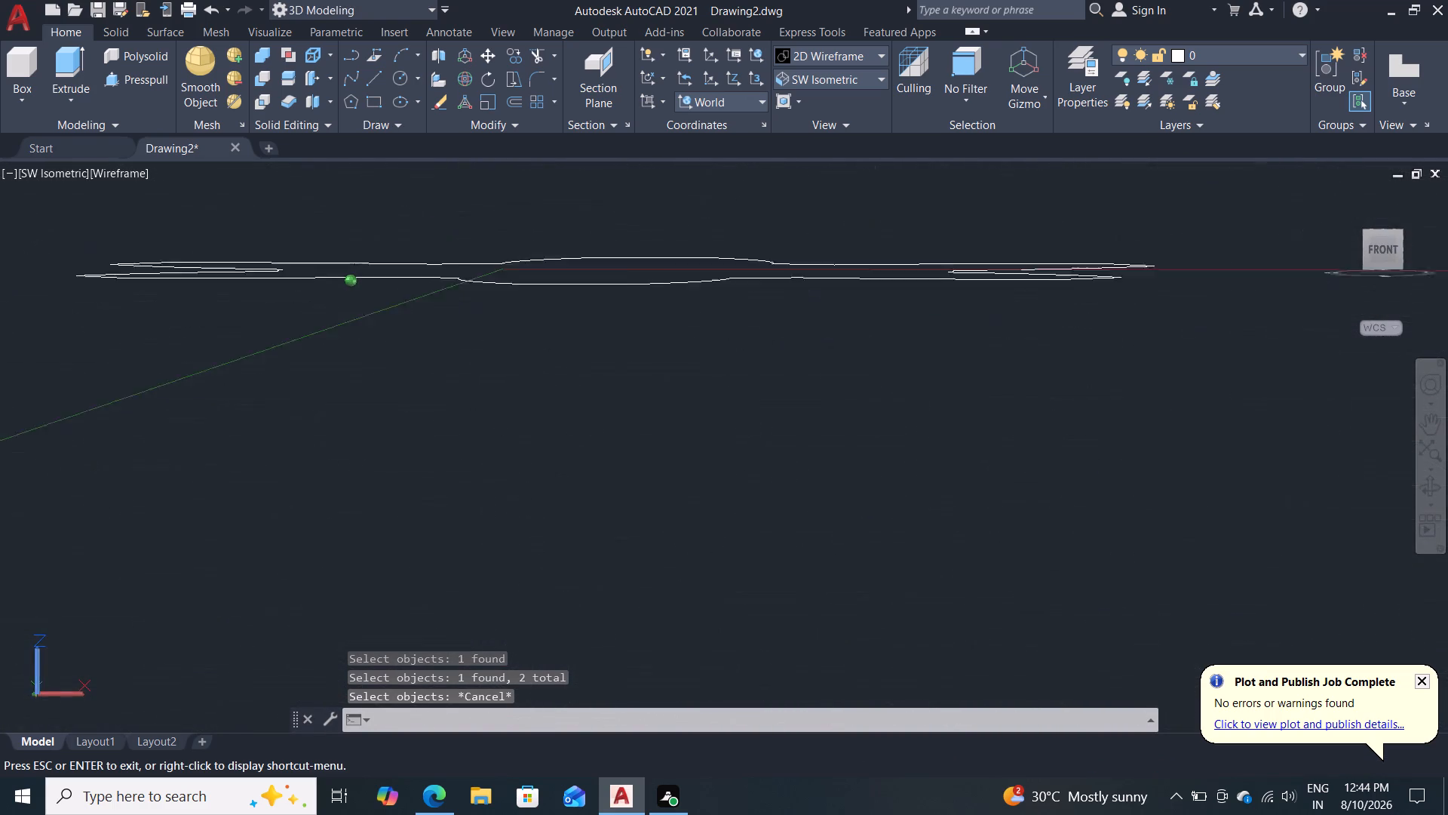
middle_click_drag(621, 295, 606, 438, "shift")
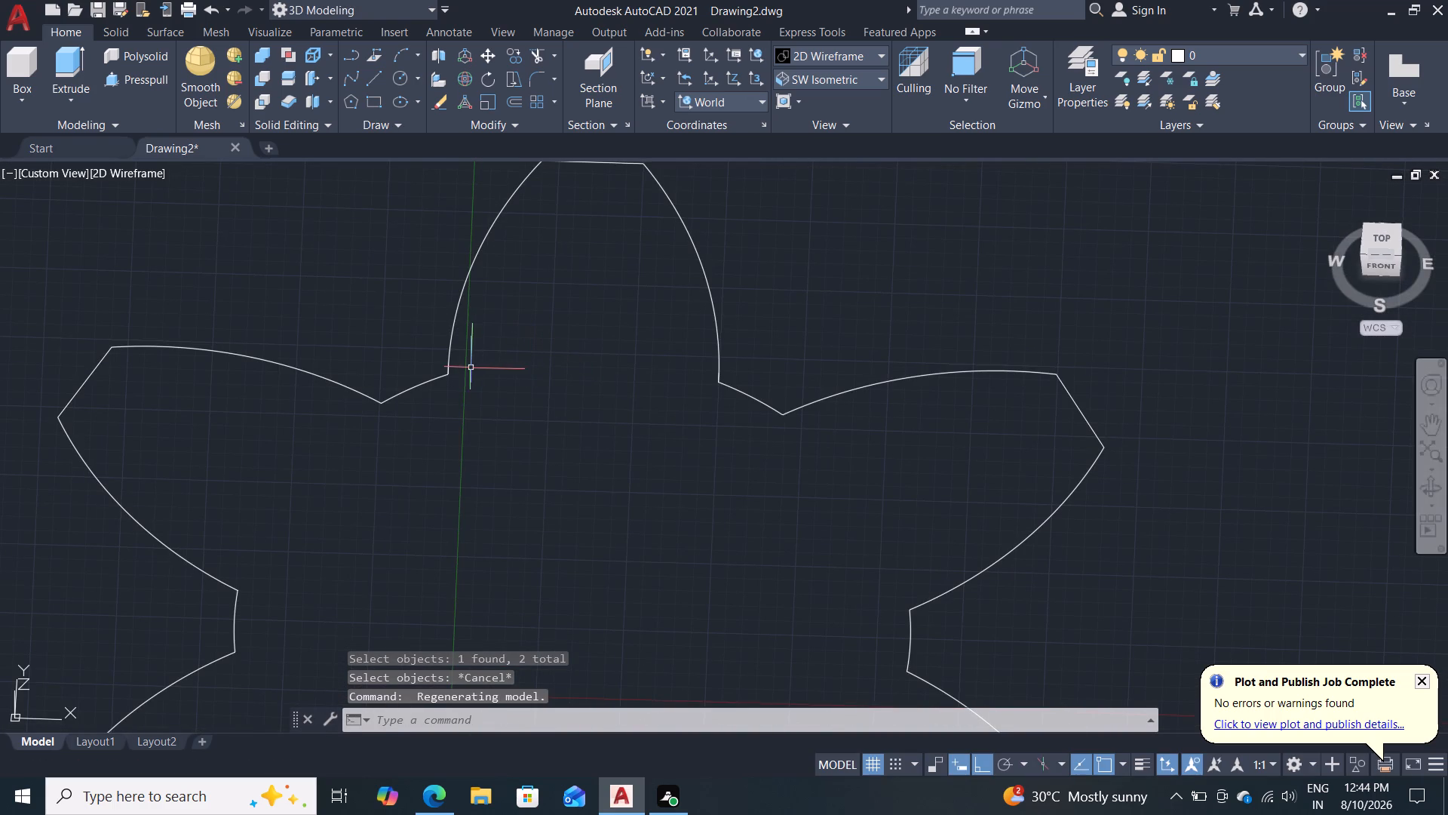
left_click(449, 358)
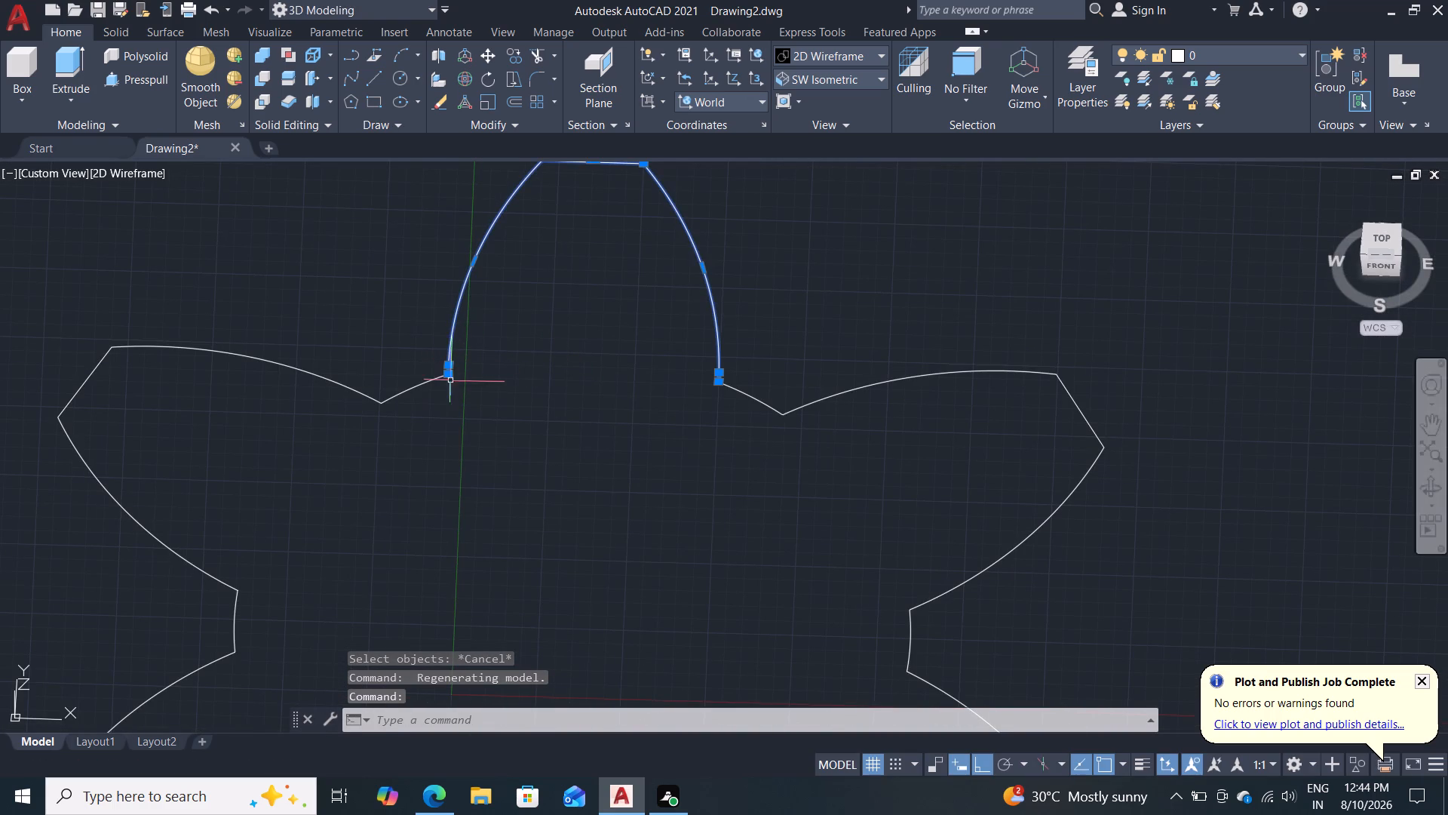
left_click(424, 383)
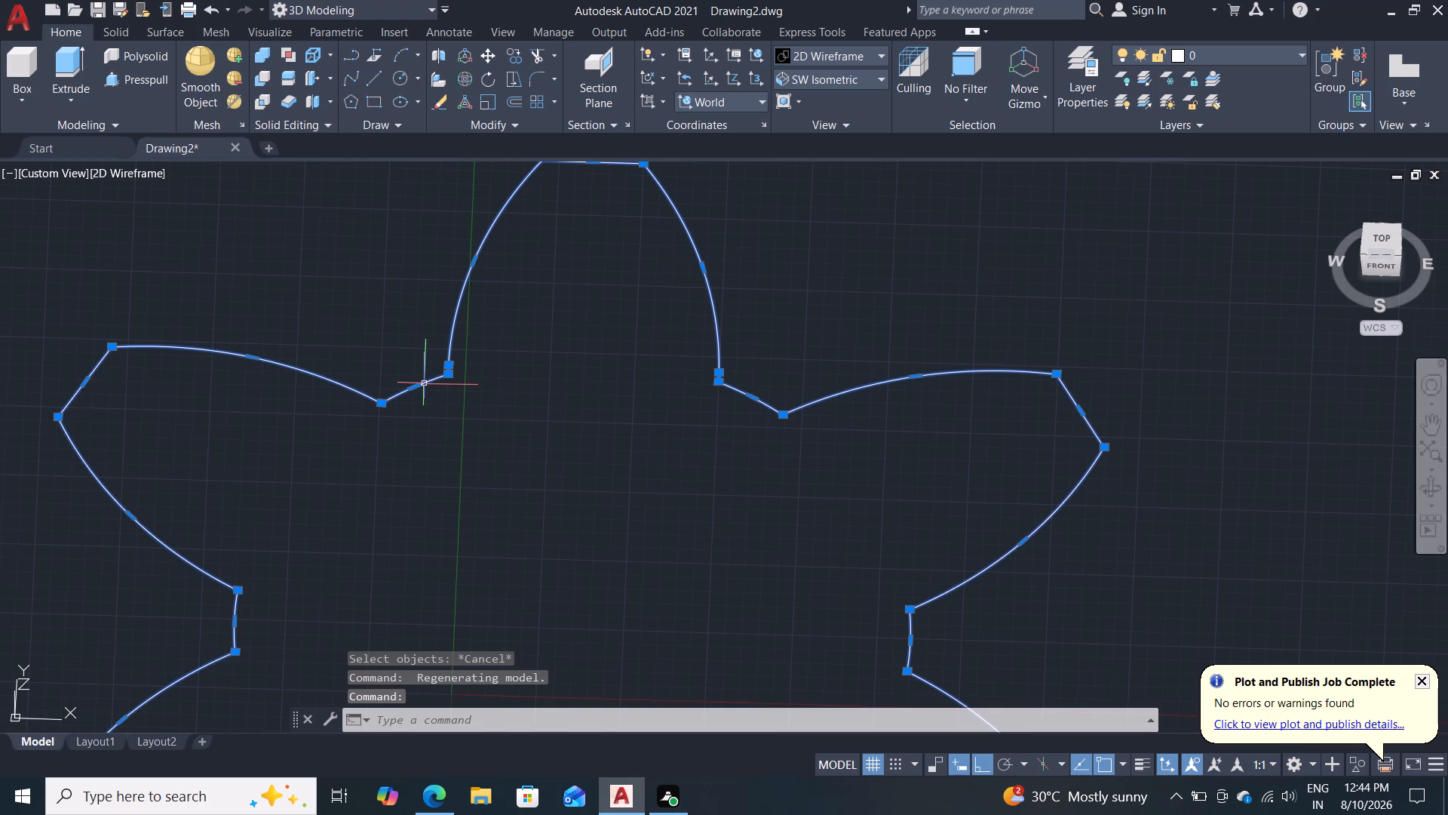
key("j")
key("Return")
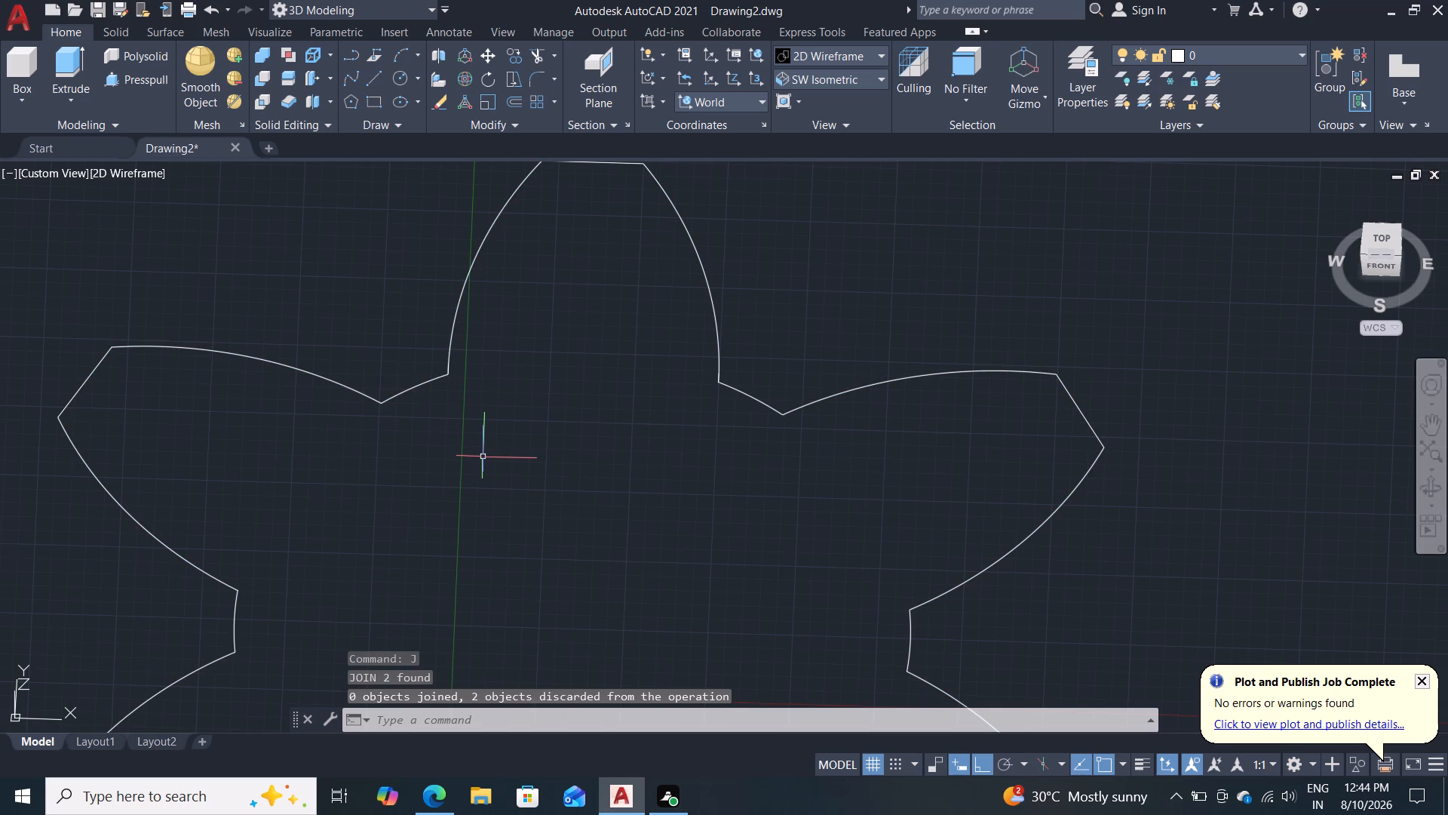
Highlight the separate tooth and the remaining outline in turn to examine where the two polylines meet.
scroll(513, 444, "up", 2)
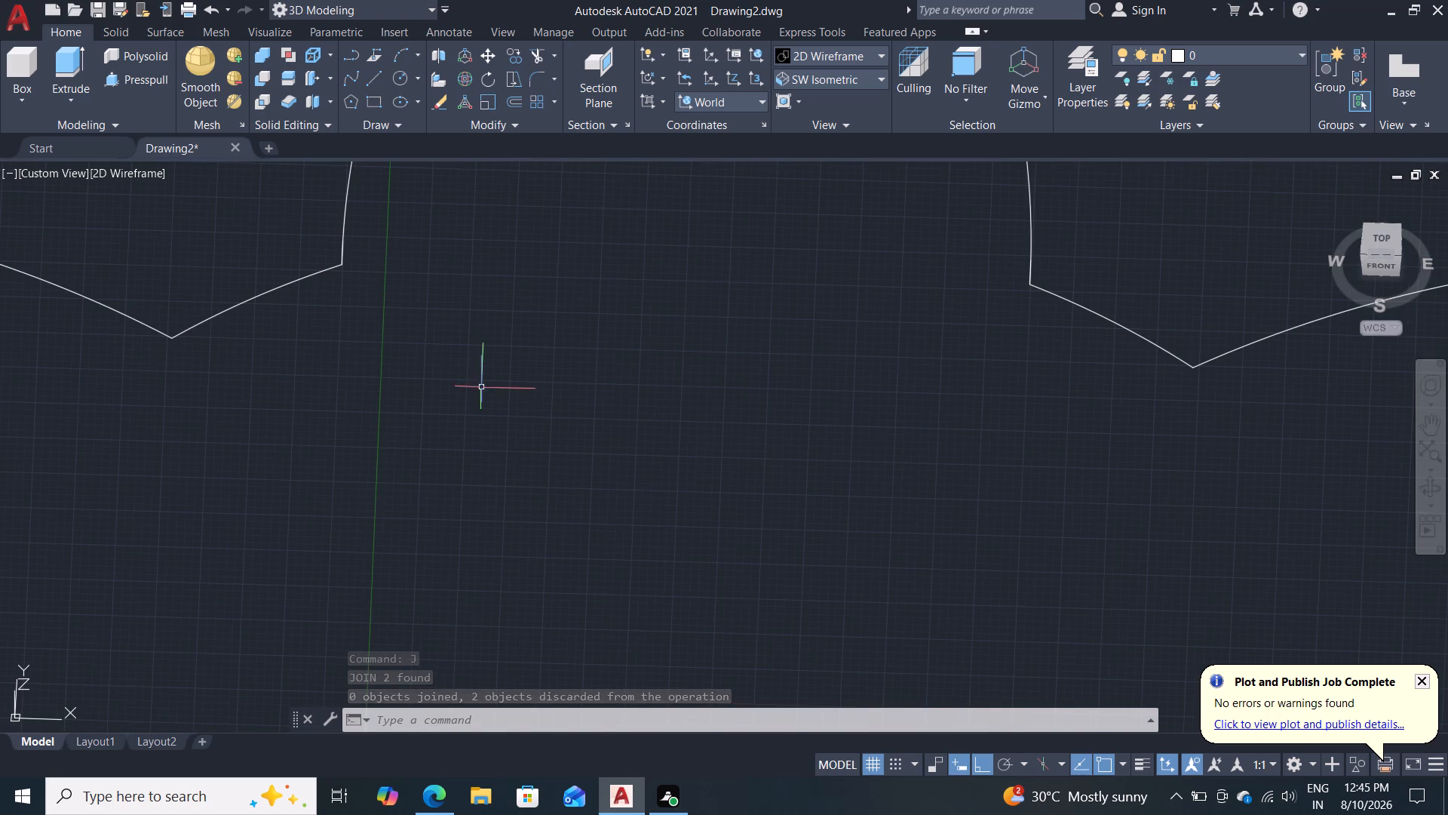
left_click(342, 228)
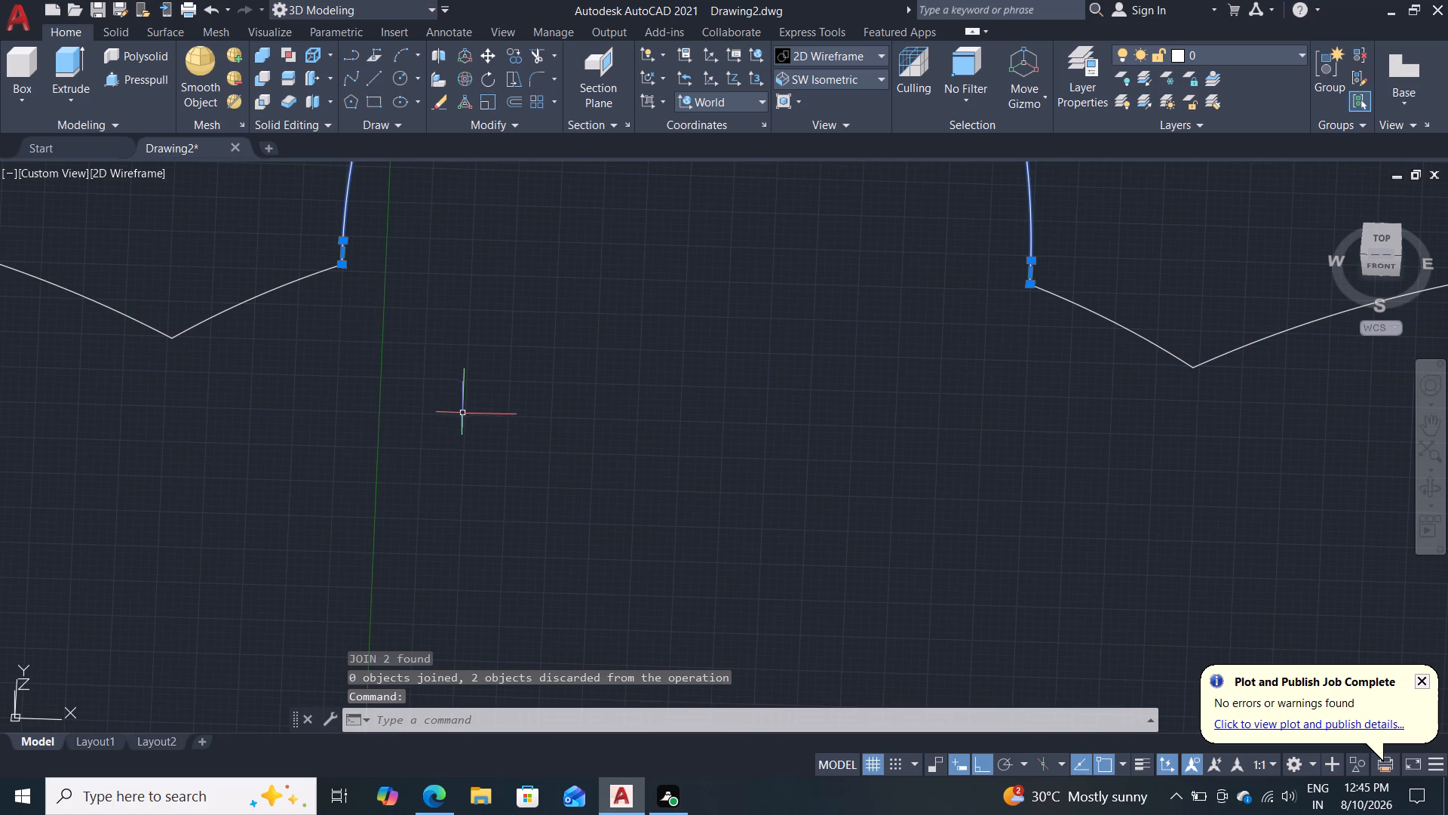
scroll(464, 411, "down", 4)
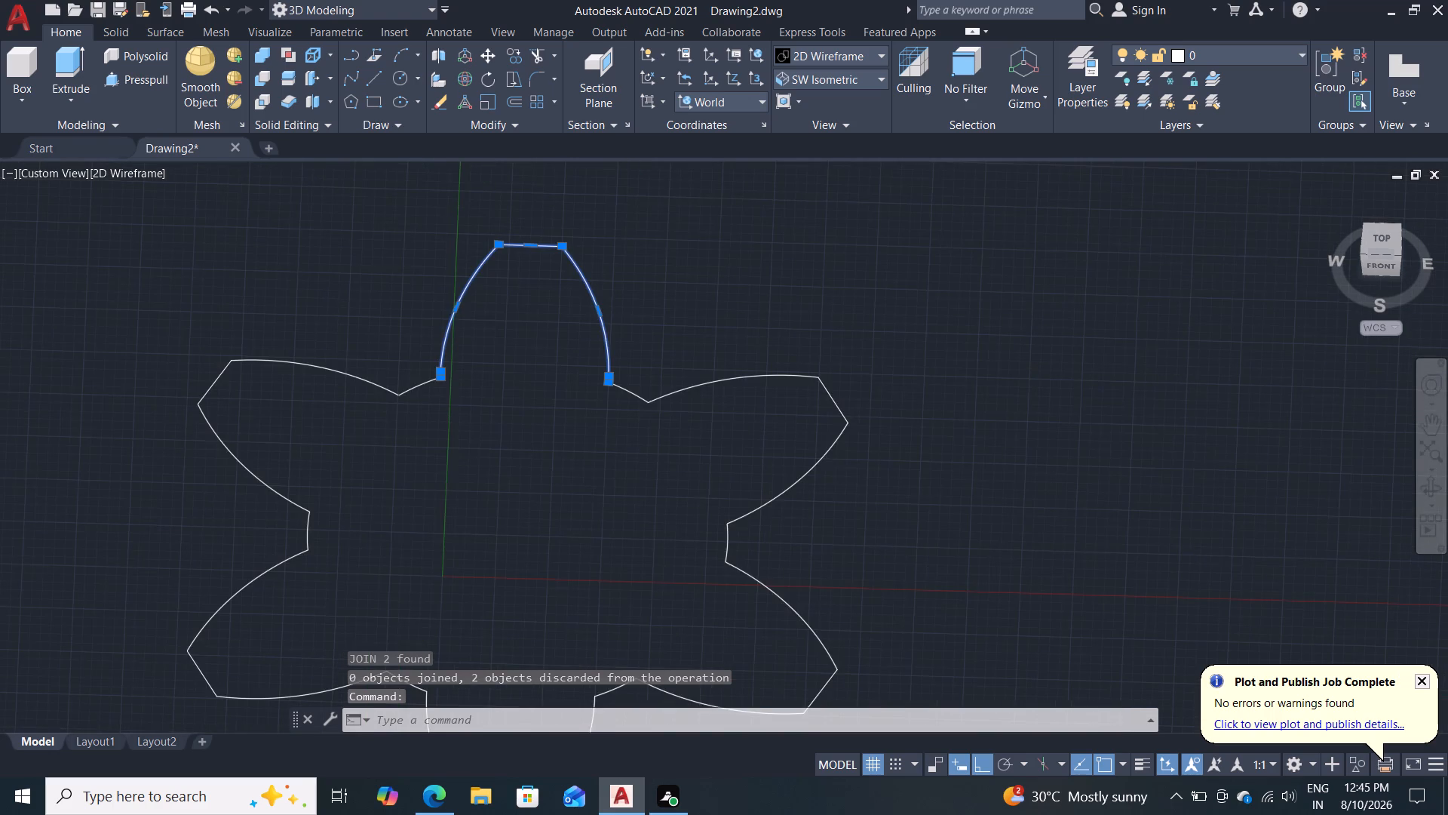
scroll(475, 418, "up", 2)
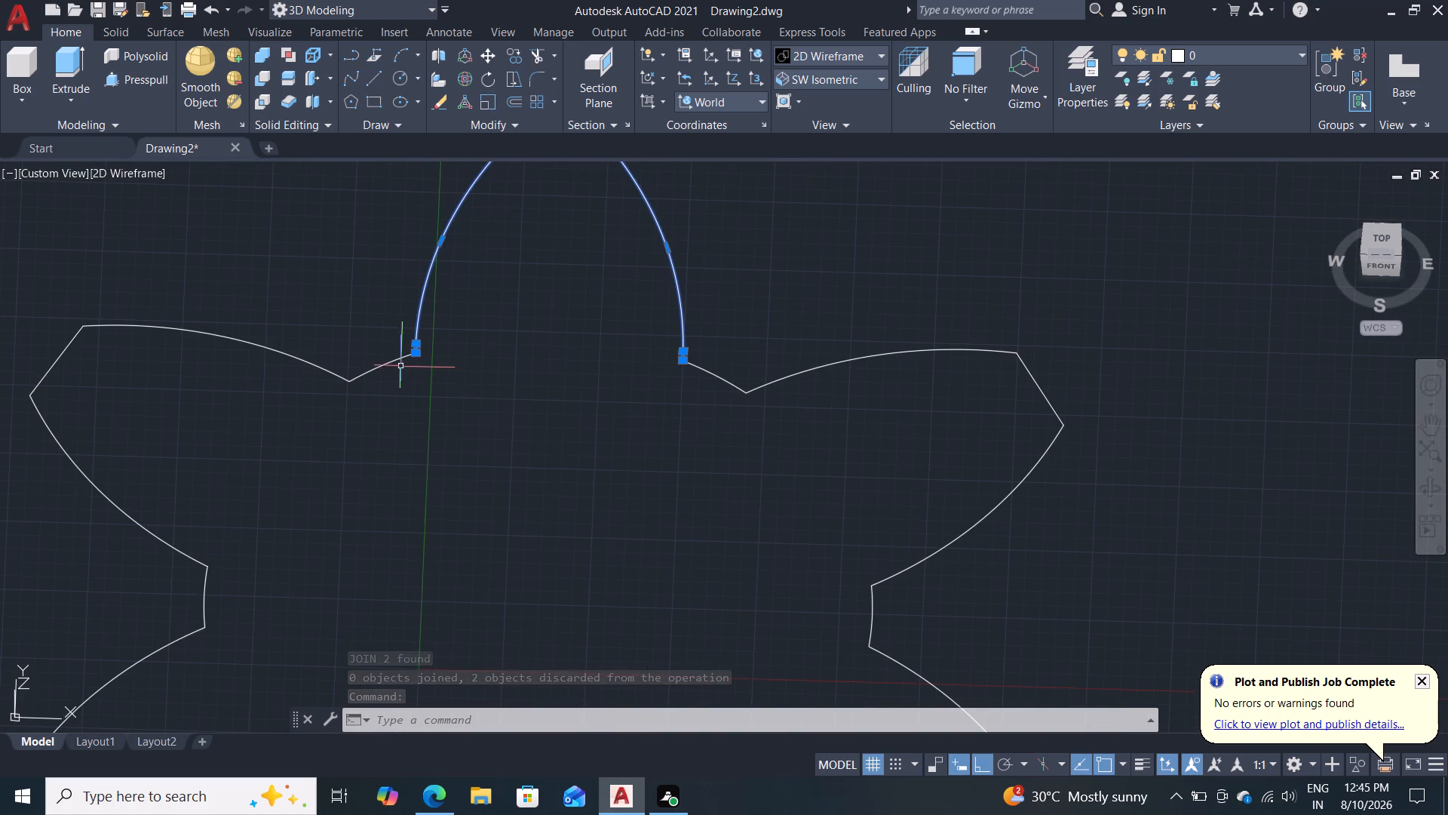
left_click(382, 368)
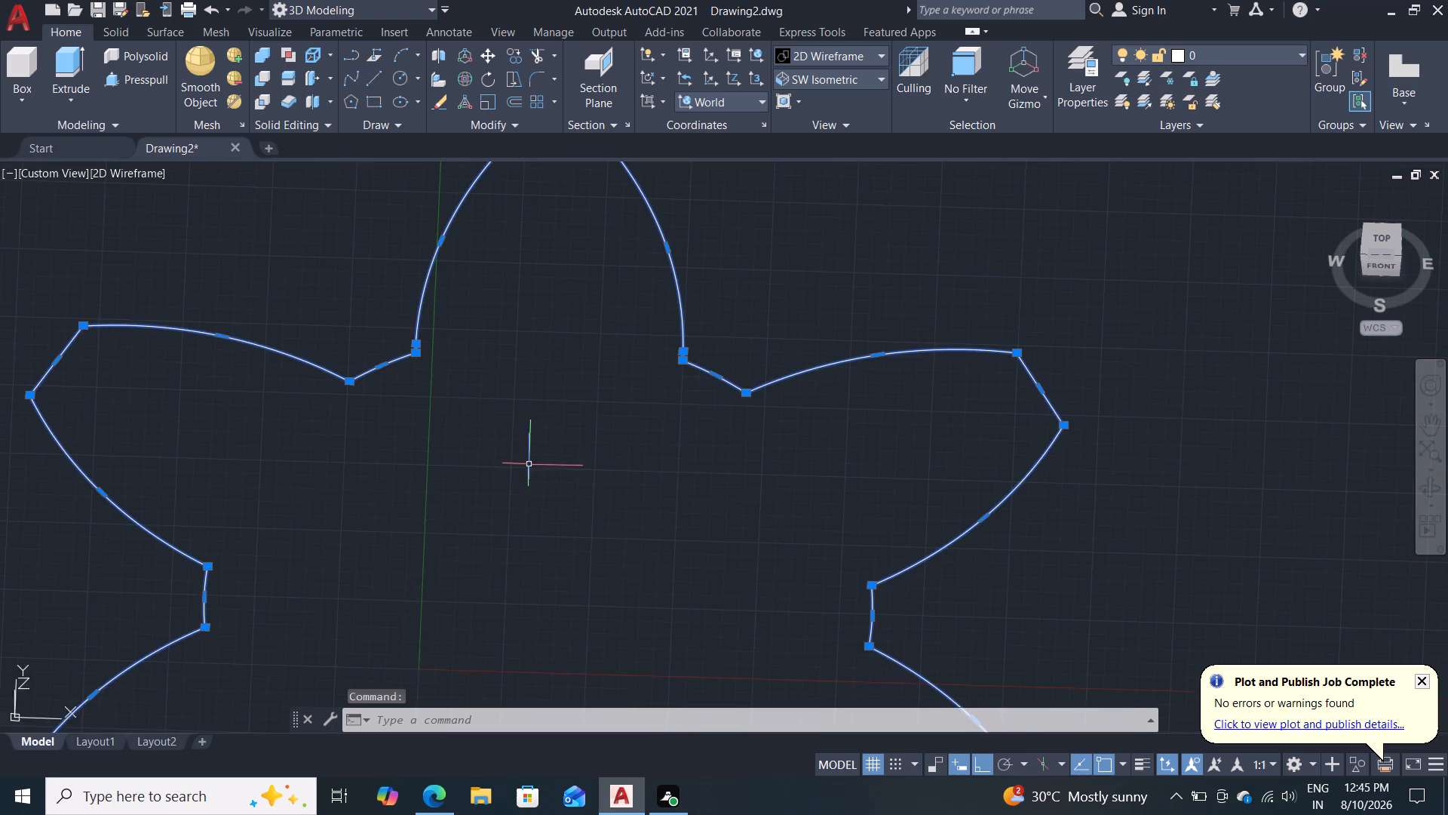
scroll(526, 466, "down", 1)
middle_click_drag(551, 488, 556, 532)
scroll(554, 494, "down", 1)
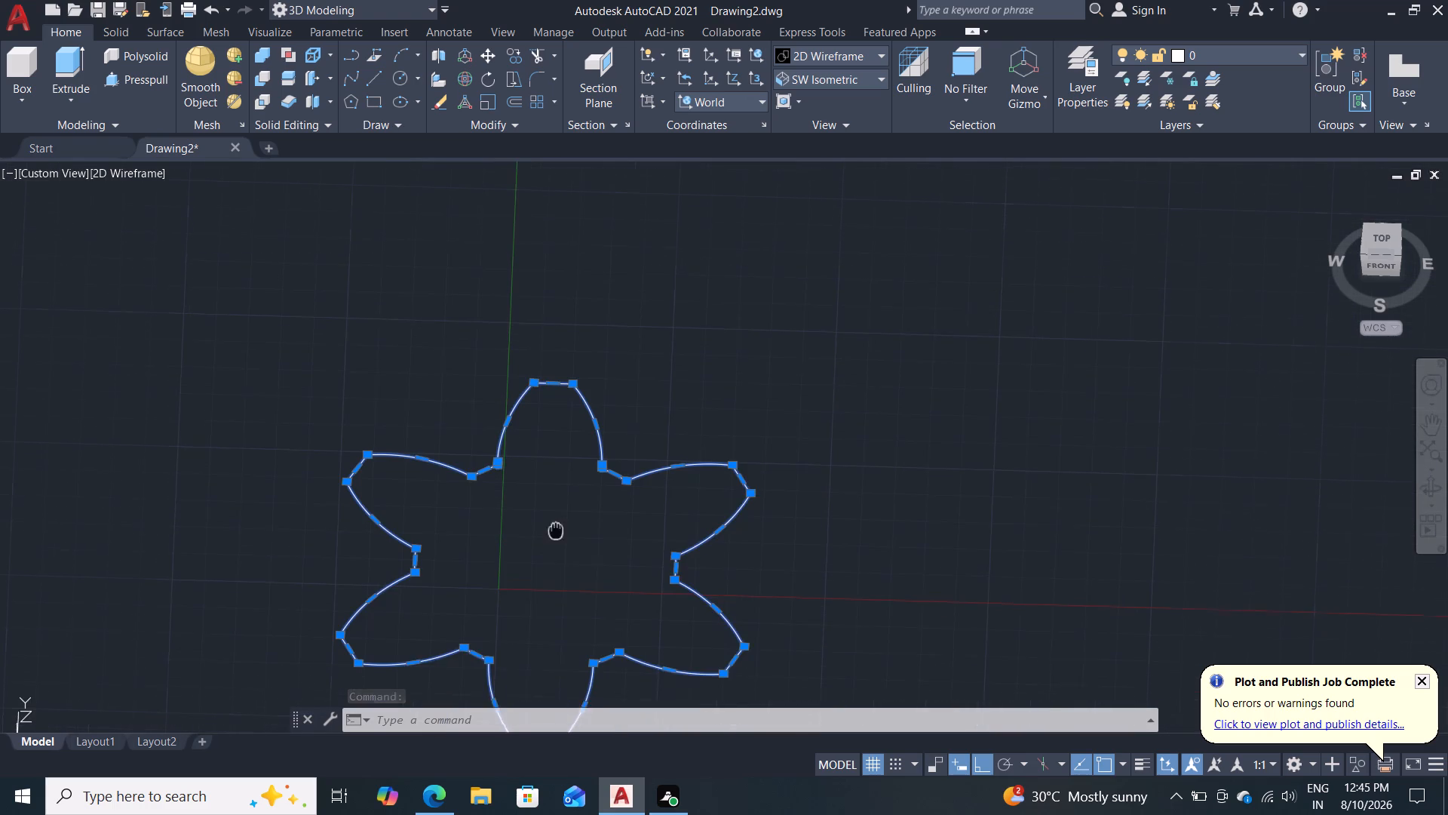
middle_click_drag(556, 532, 557, 500)
key("Escape")
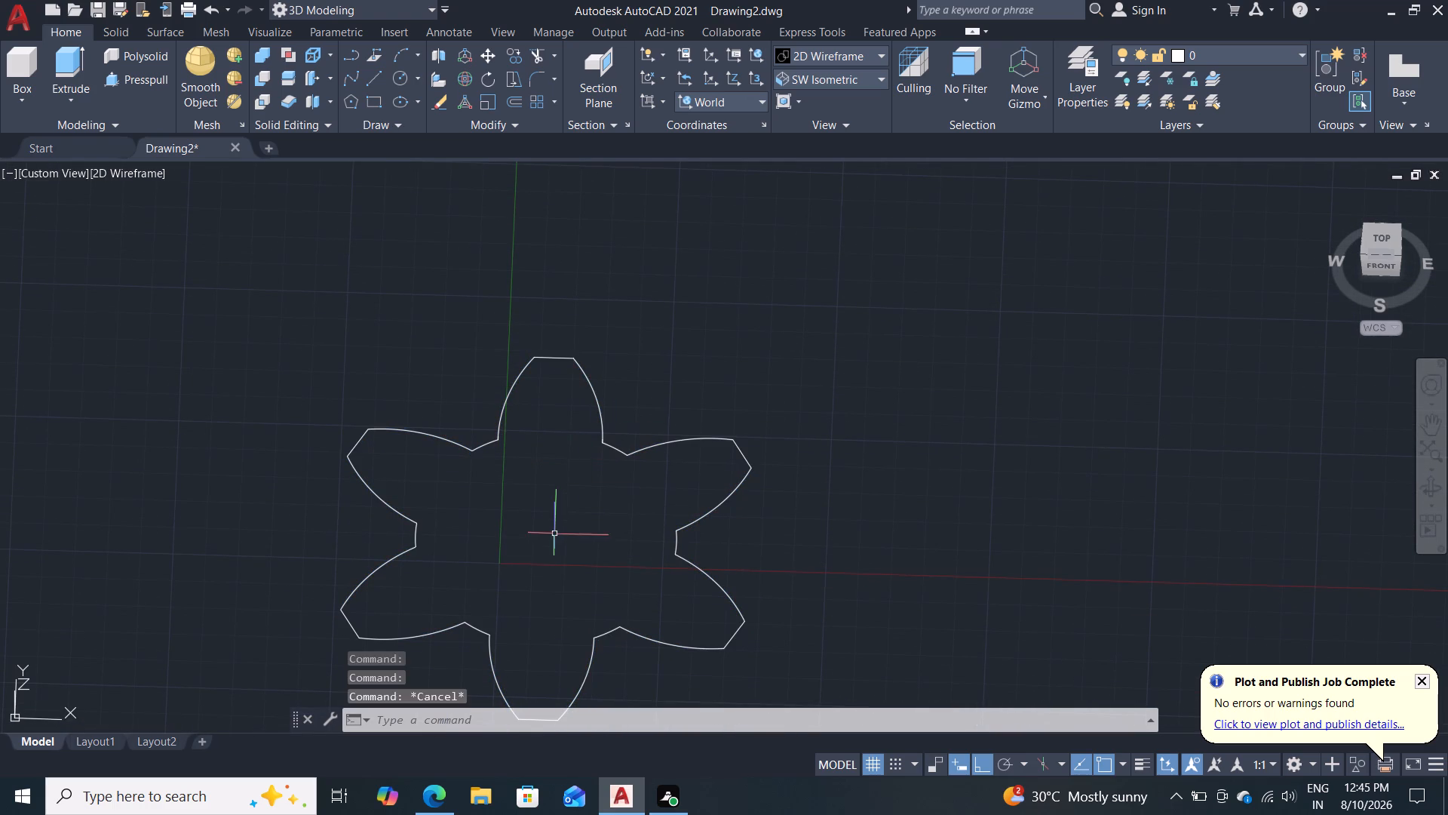
Examine the separate tooth's two flanks, tip and root corners where it meets the rest of the six-tooth outline.
middle_click_drag(552, 531, 554, 590, "shift")
scroll(567, 462, "up", 2)
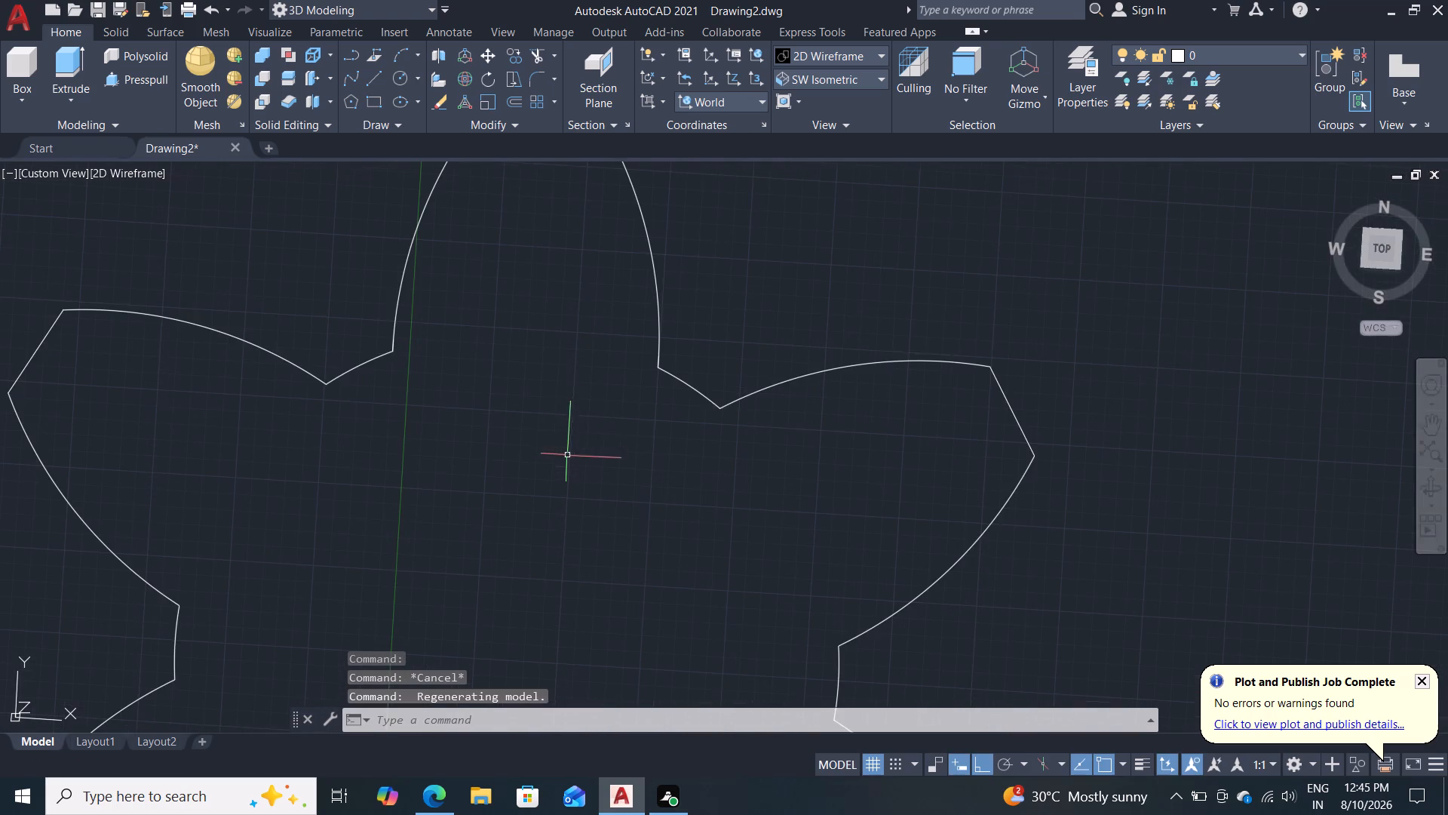
middle_click_drag(553, 397, 538, 517)
scroll(538, 517, "up", 1)
scroll(413, 472, "up", 3)
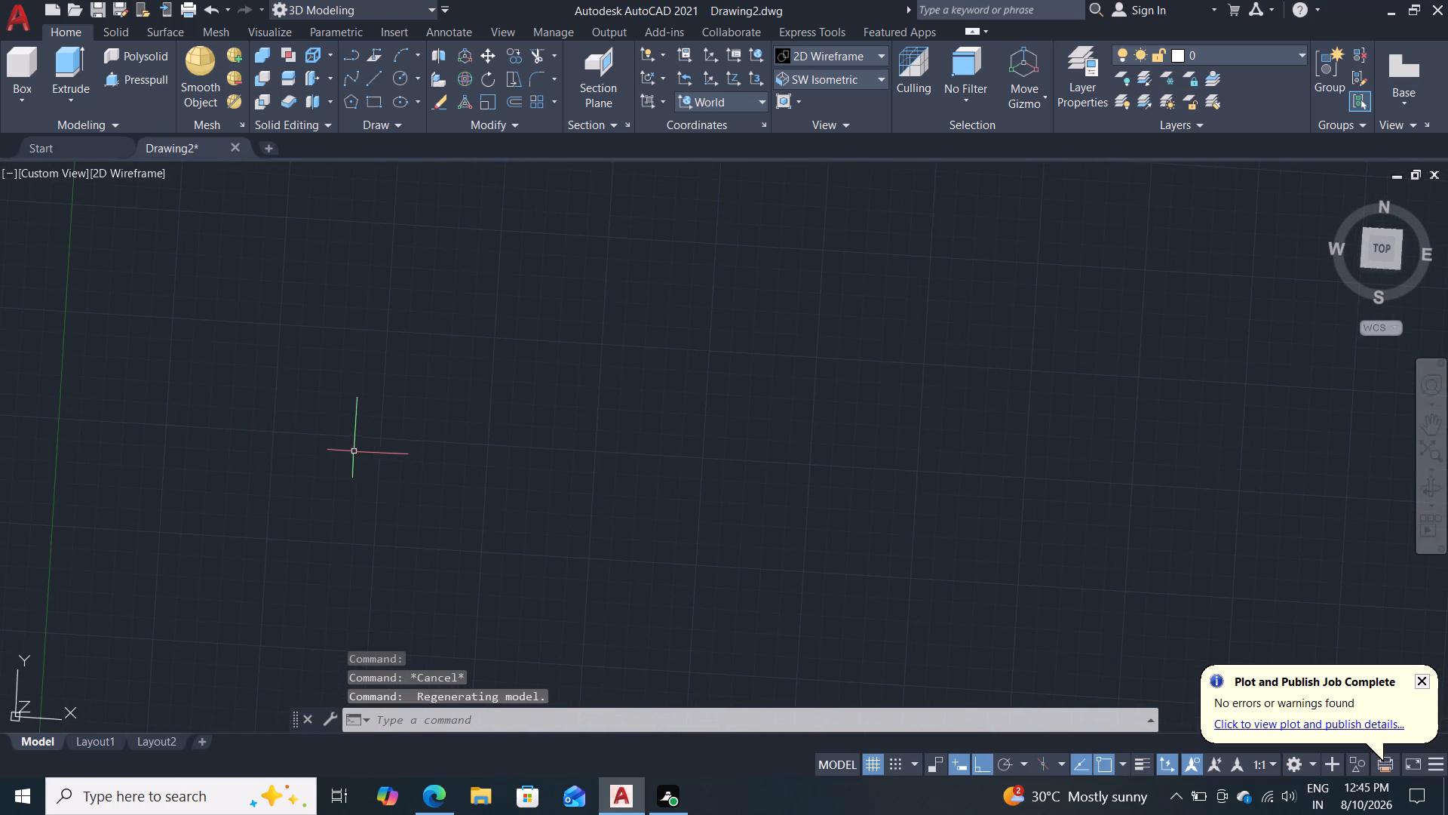
middle_click_drag(268, 424, 676, 548)
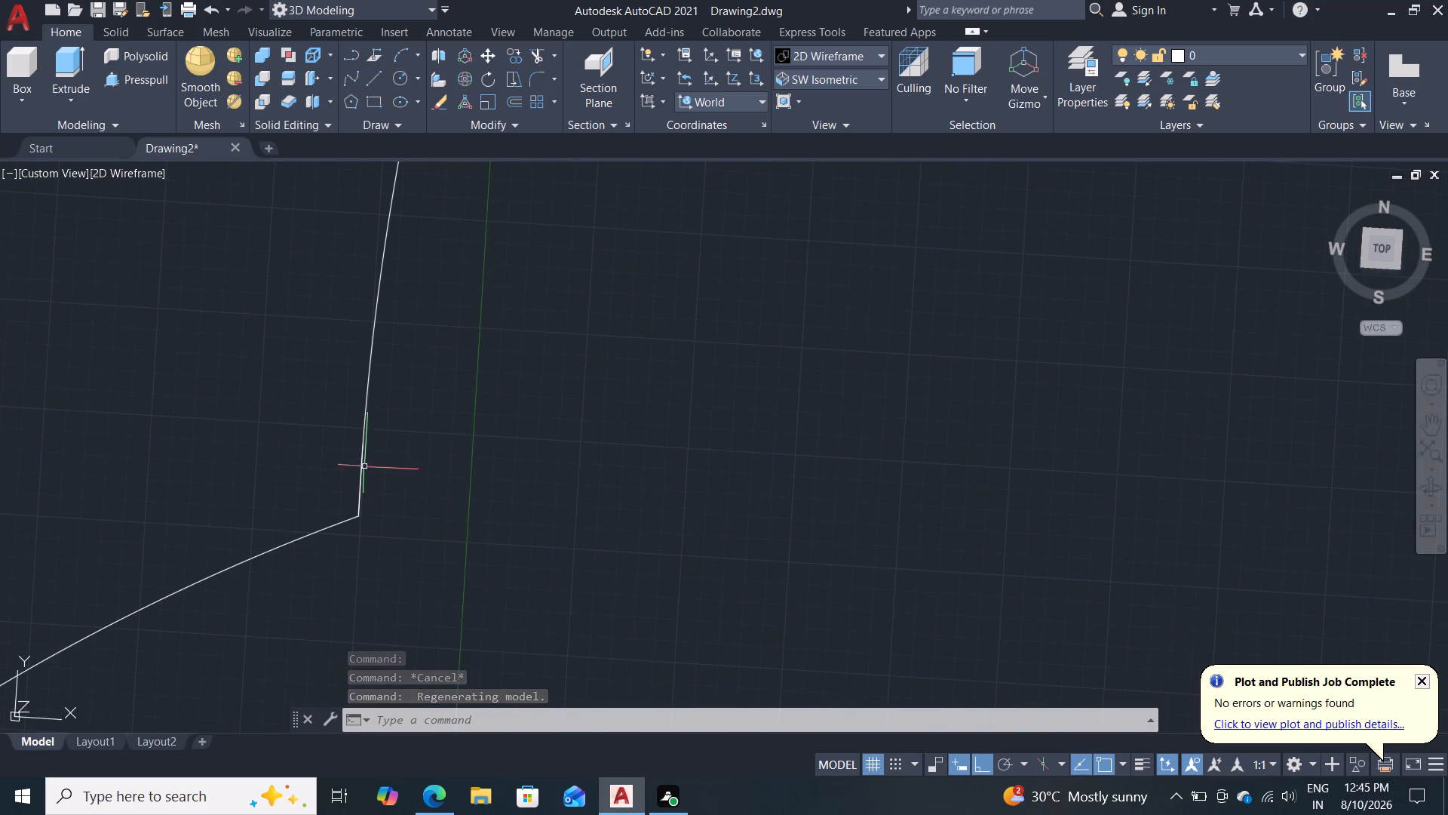
left_click(359, 469)
key("Escape")
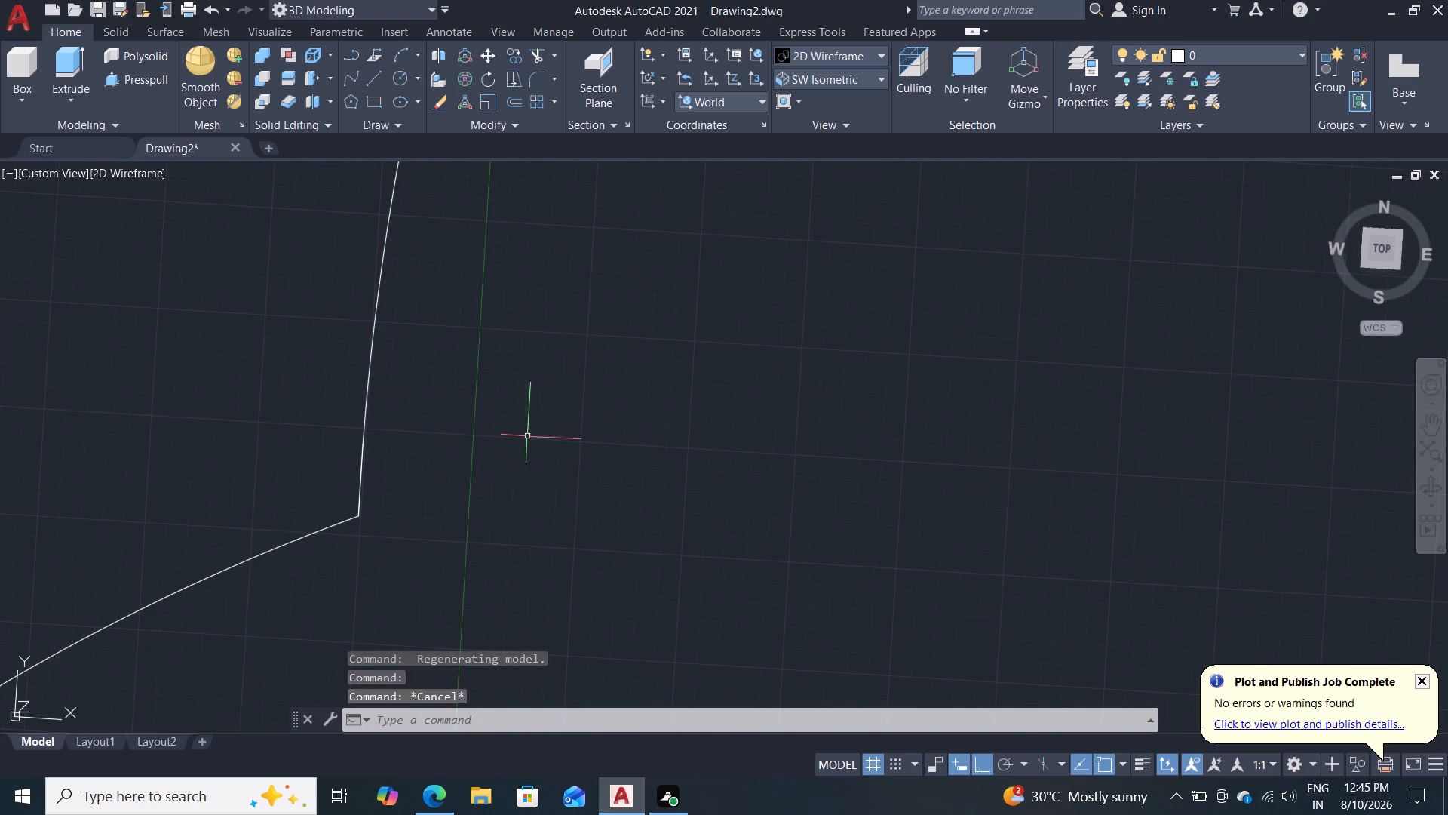
scroll(527, 436, "down", 2)
middle_click_drag(595, 388, 378, 731)
middle_click_drag(503, 381, 471, 455)
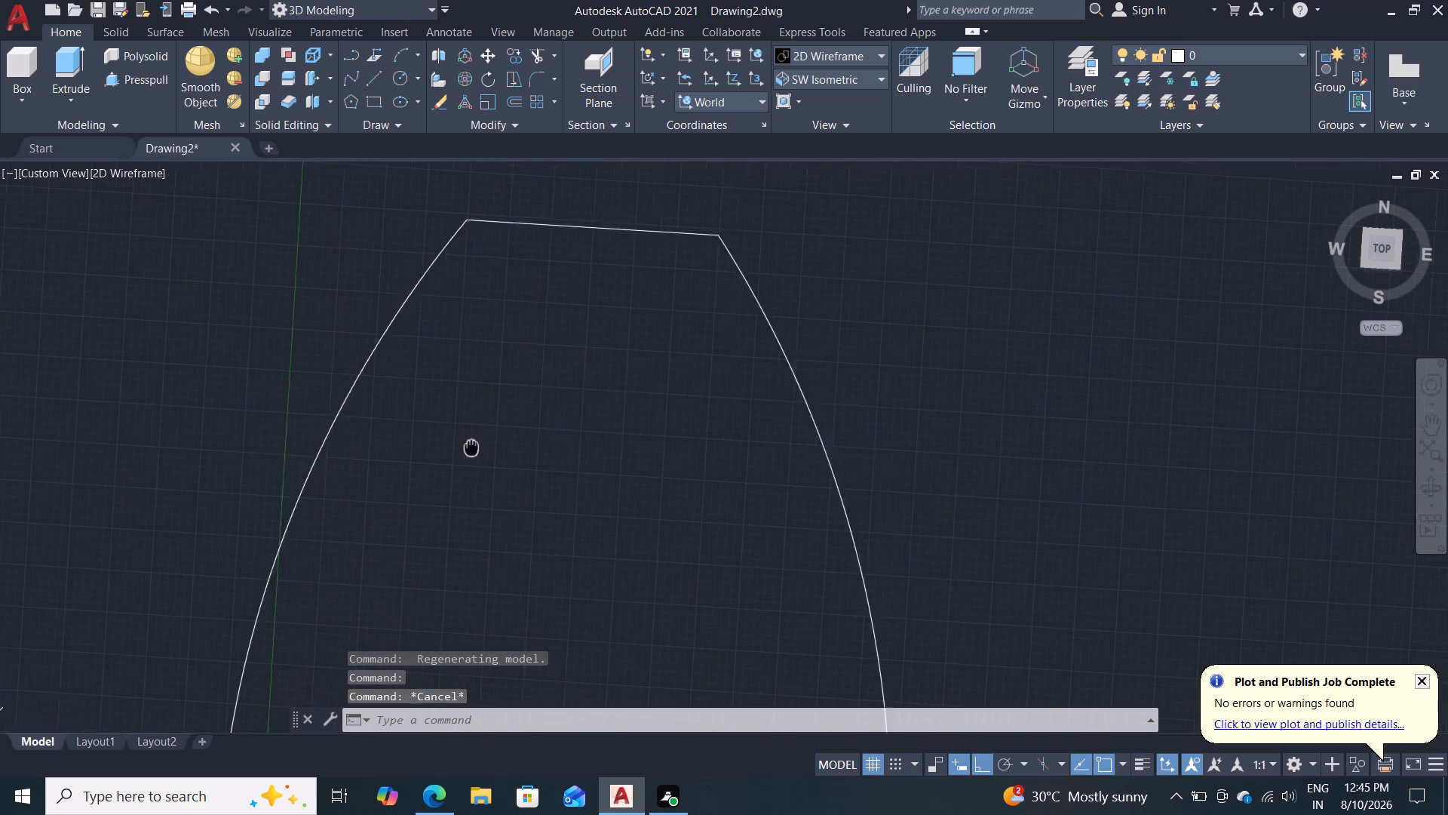
middle_click_drag(471, 455, 459, 500)
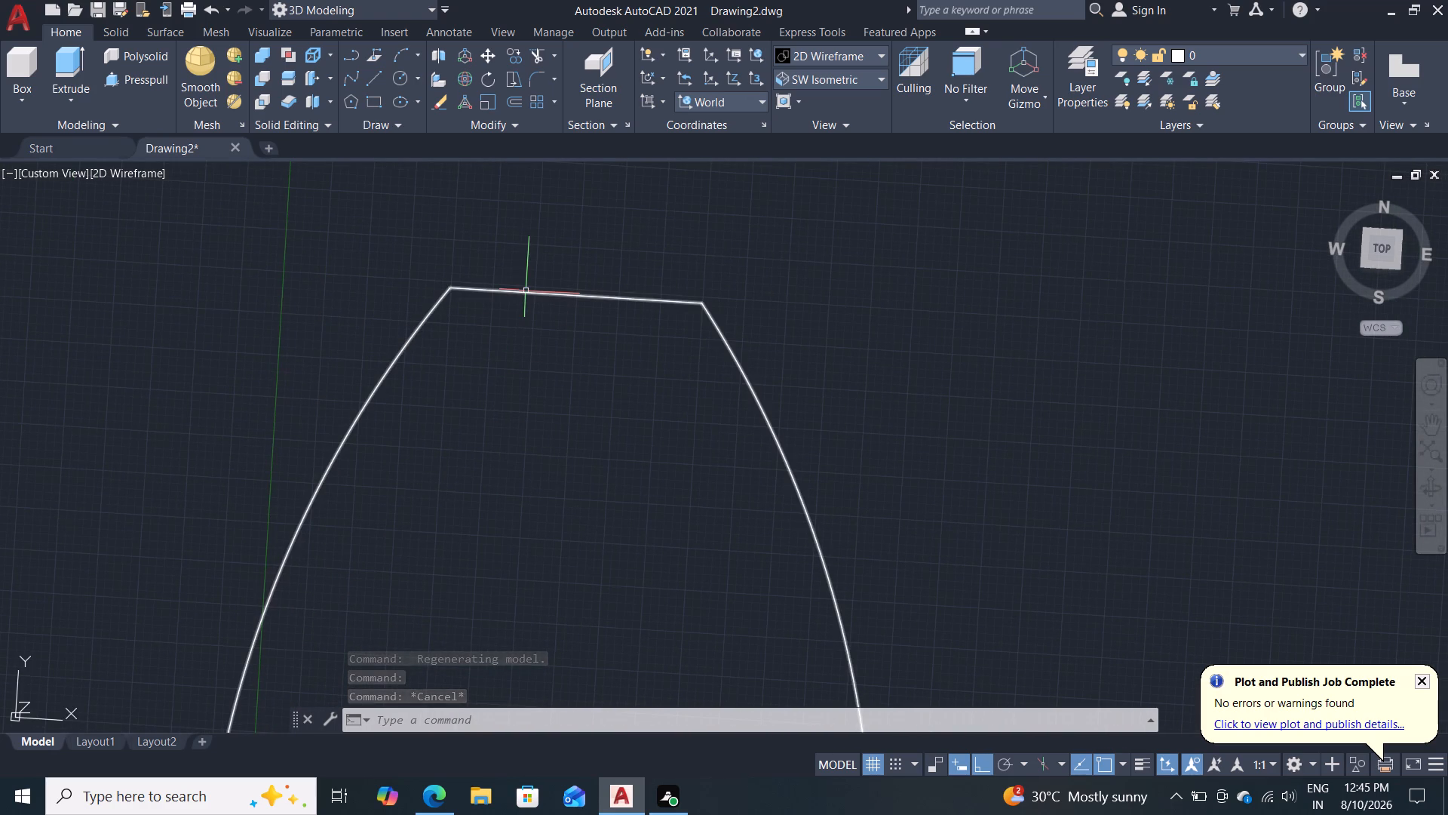
middle_click_drag(499, 418, 582, 62)
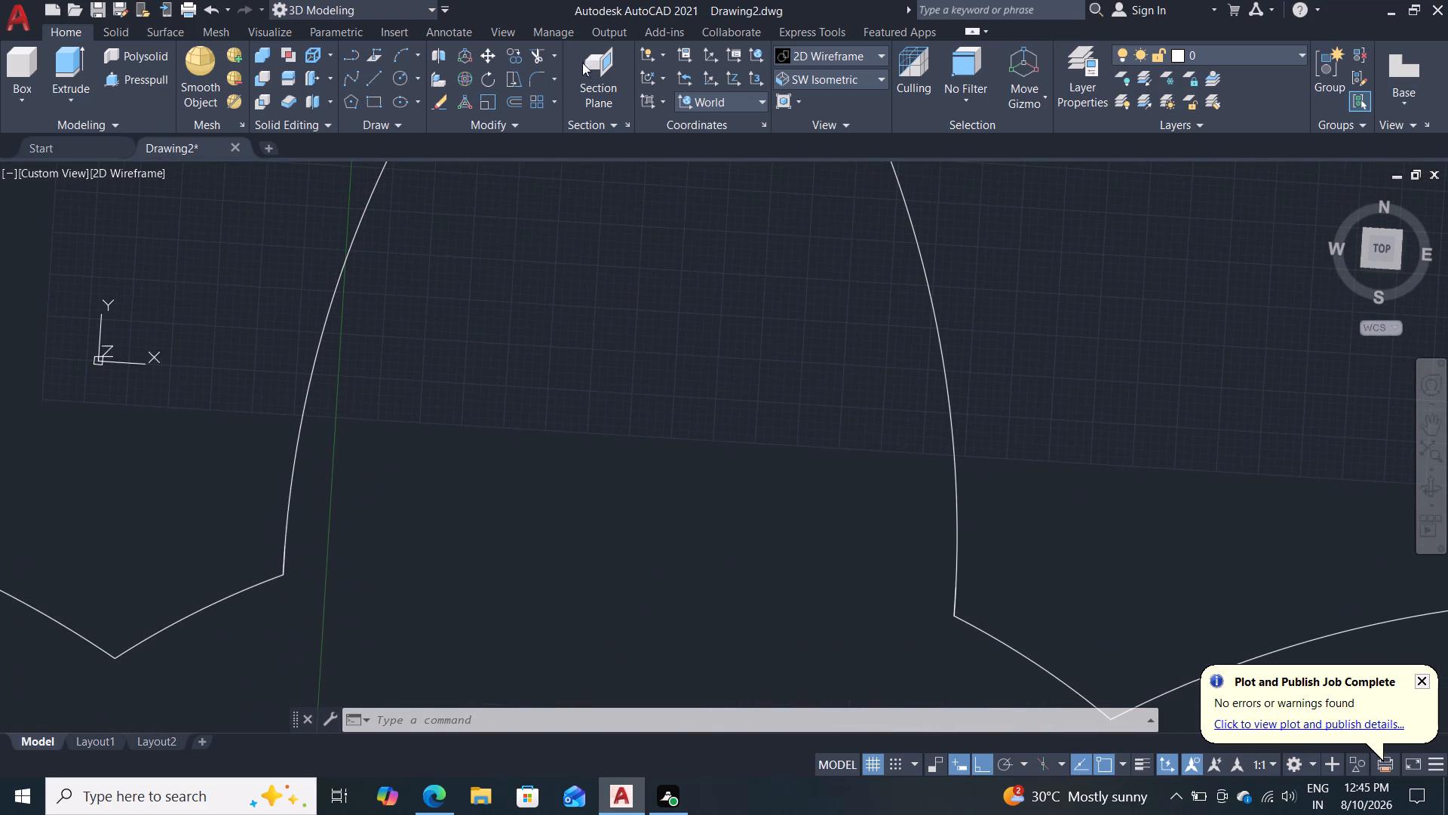
double_click(289, 503)
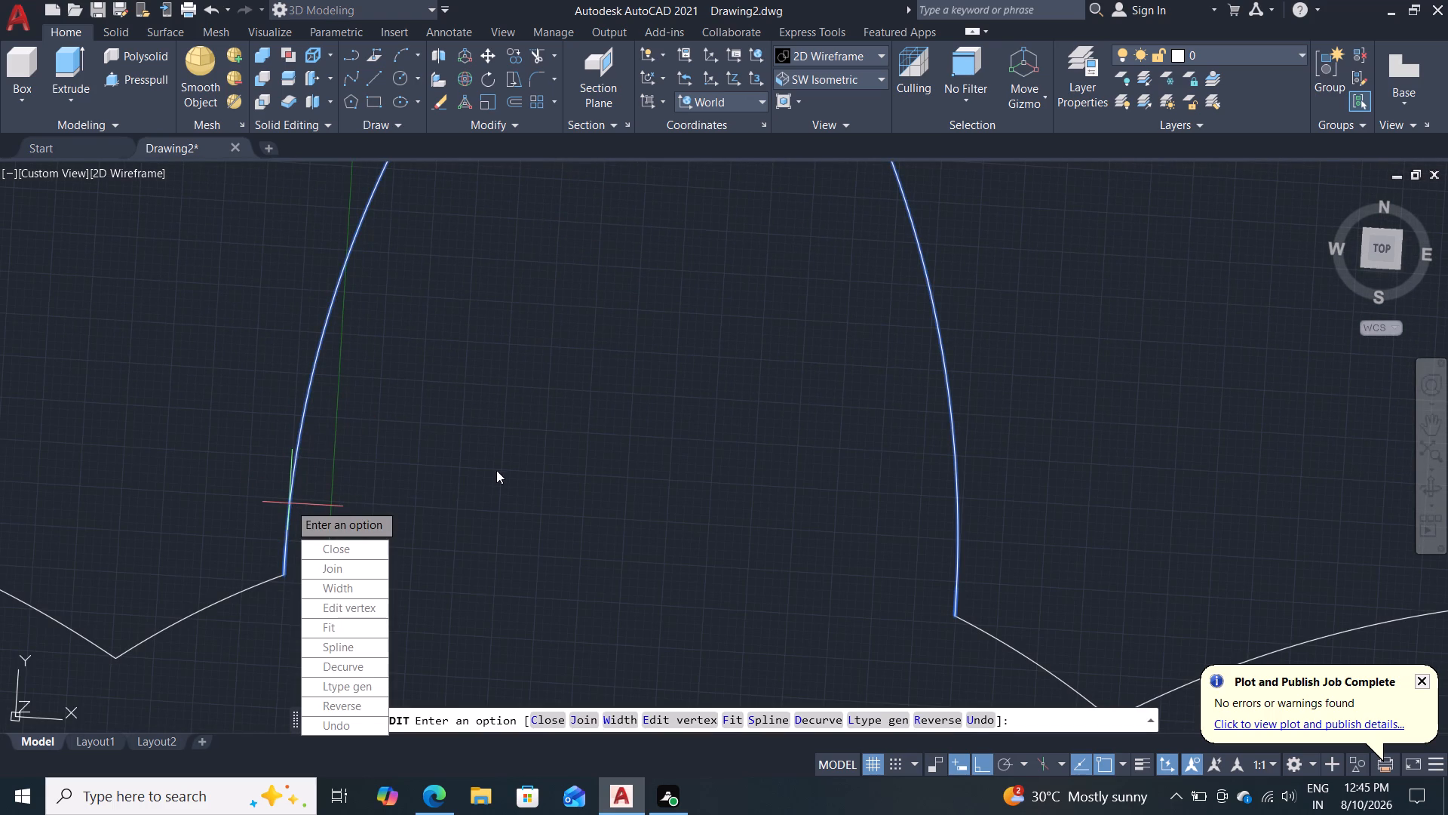
key("Escape")
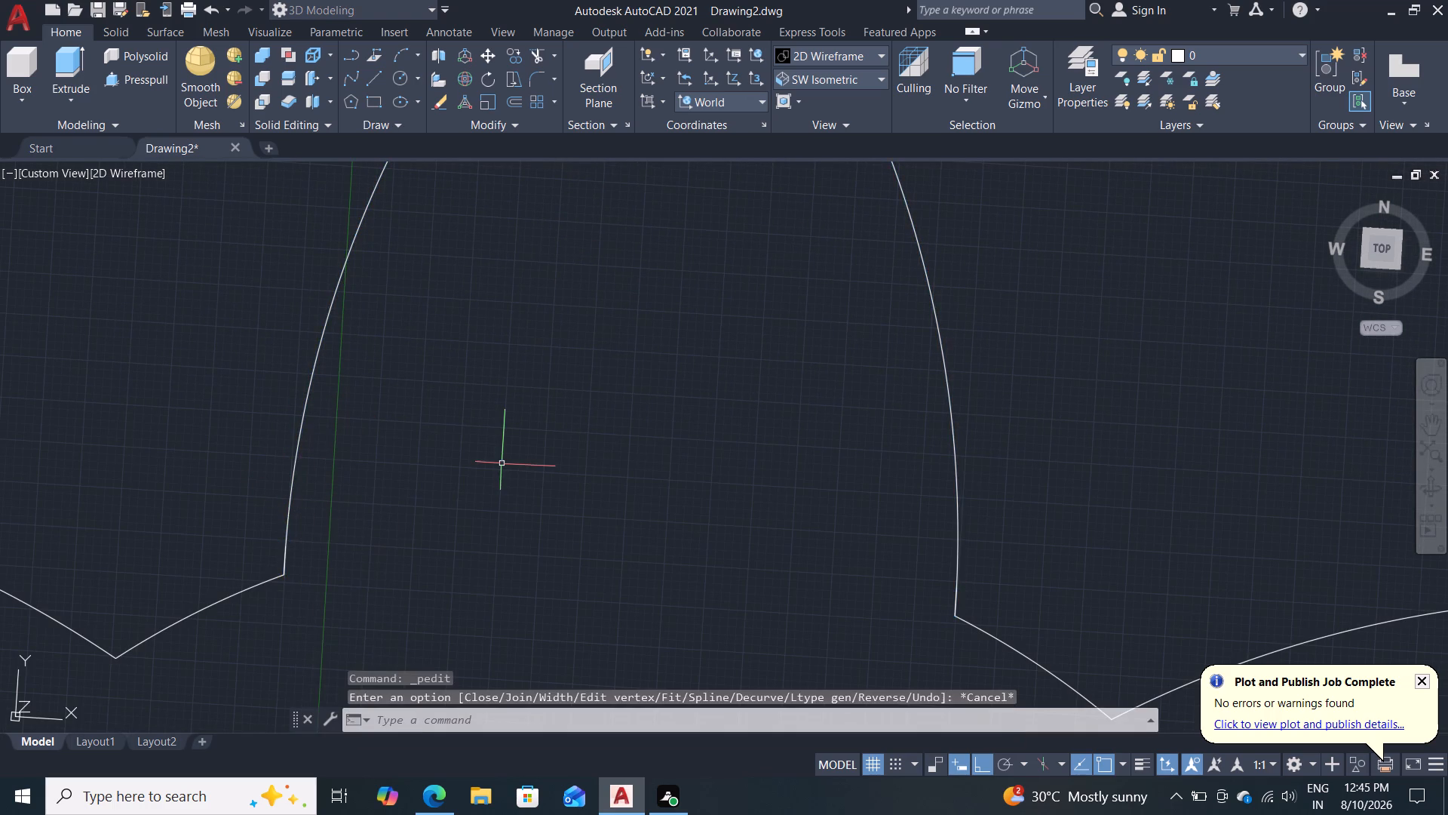
scroll(502, 464, "down", 5)
scroll(508, 468, "up", 1)
middle_click_drag(526, 500, 557, 334)
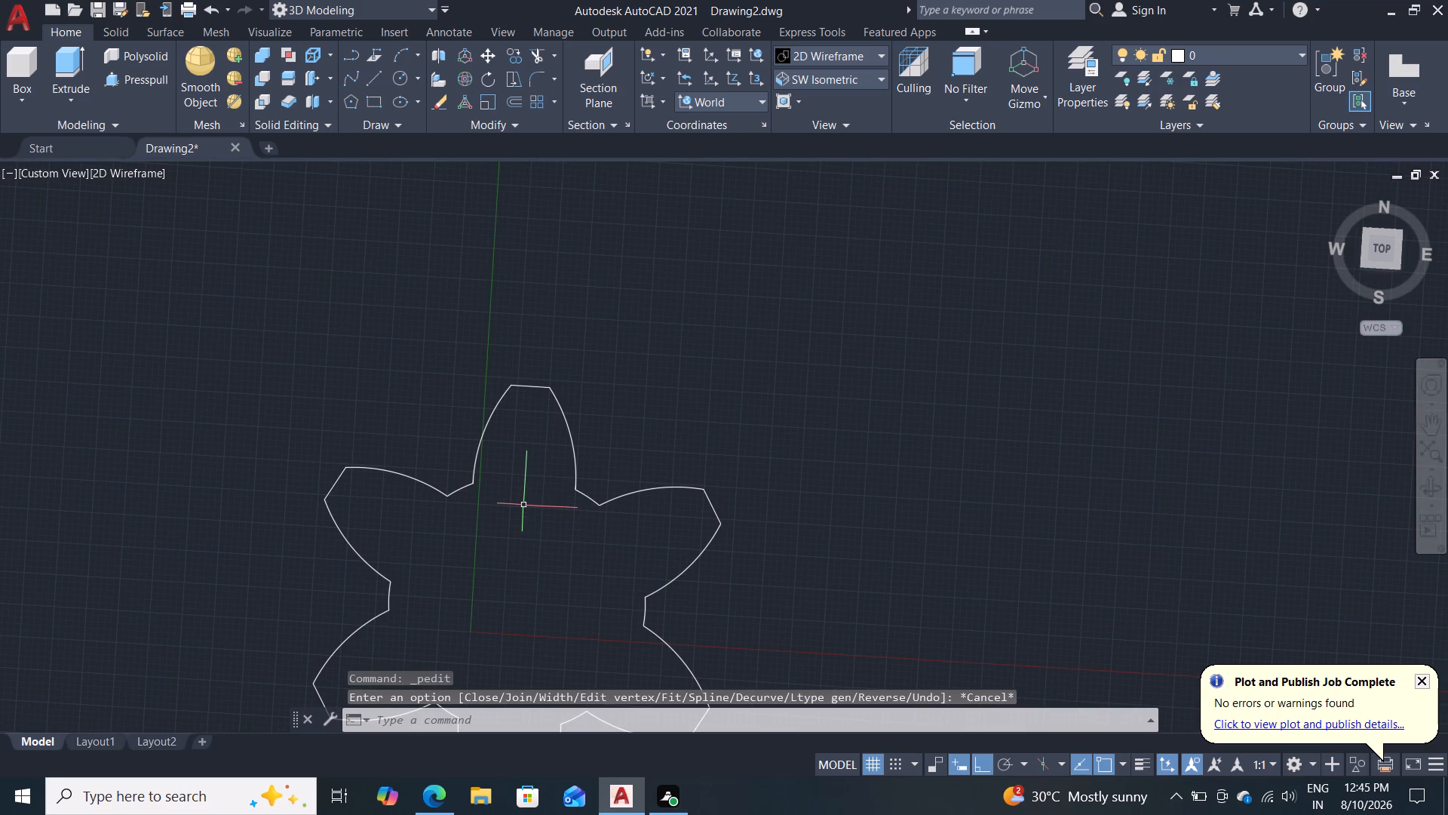
middle_click_drag(557, 334, 574, 305)
middle_click_drag(522, 499, 571, 335)
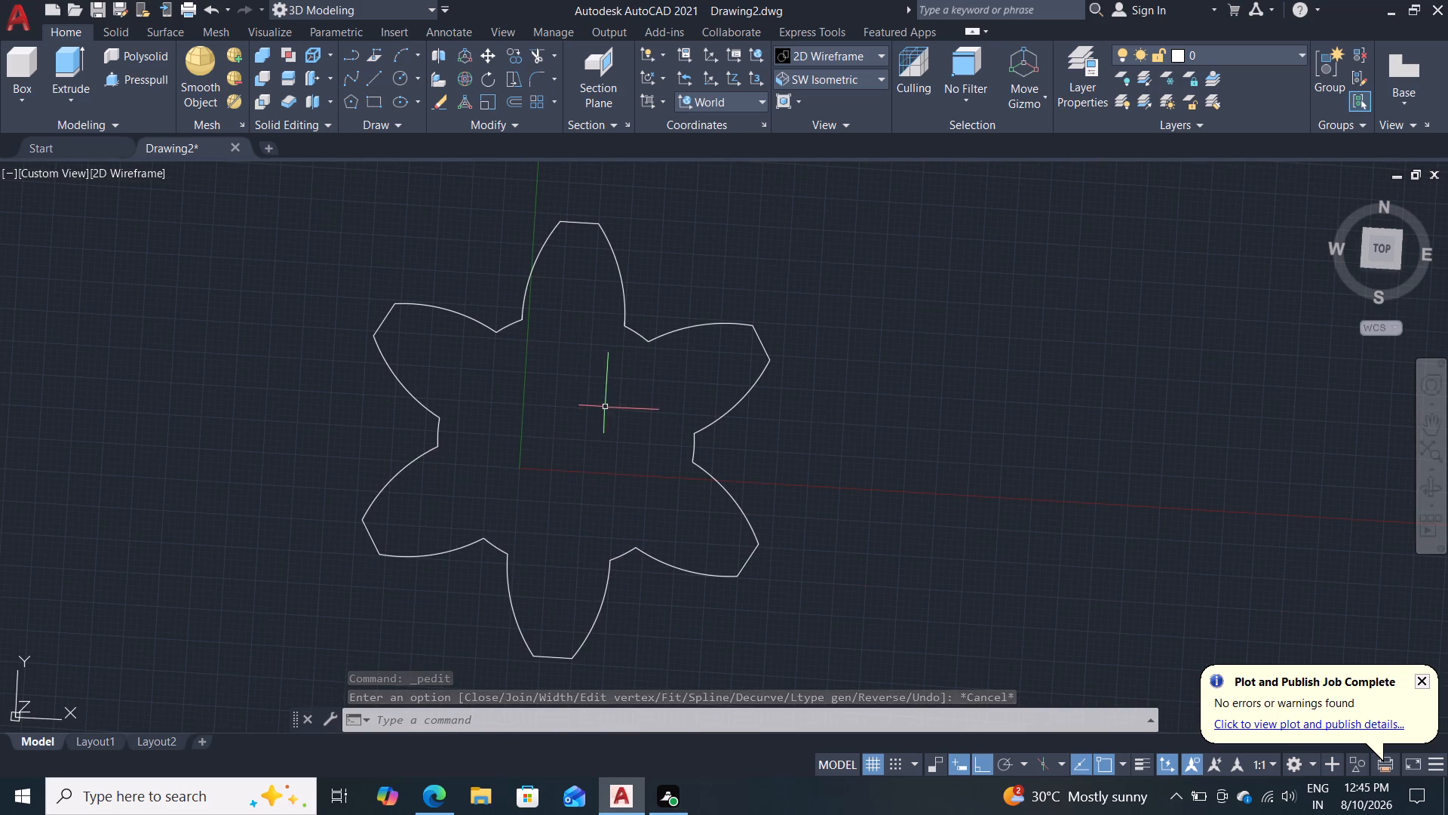
Copy both polylines of the six-tooth outline from its centre straight up along Z, at distances of 42.5 and 85.
middle_click_drag(587, 477, 665, 360, "shift")
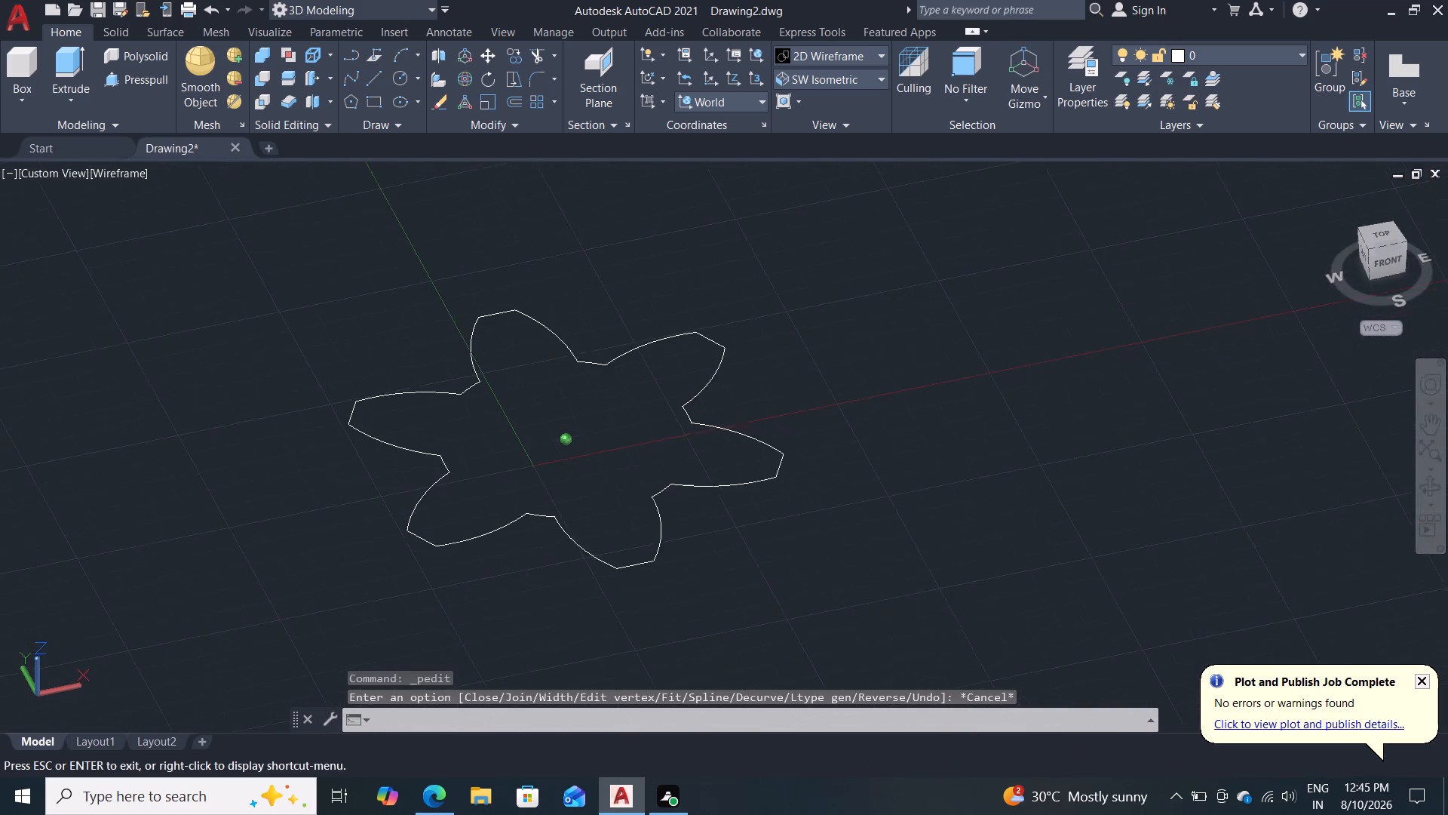
middle_click_drag(665, 360, 673, 365, "shift")
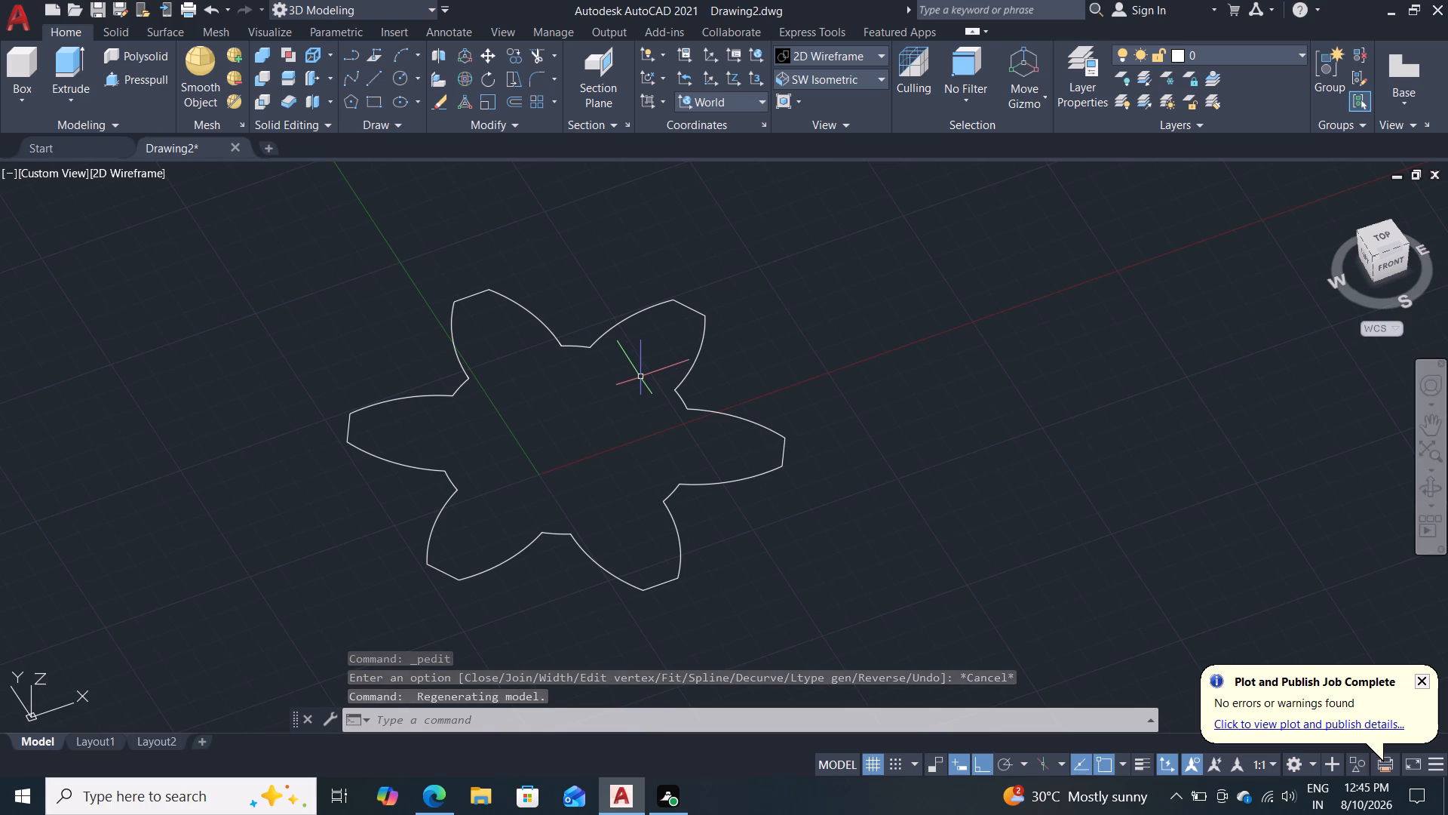
key("c")
key("o")
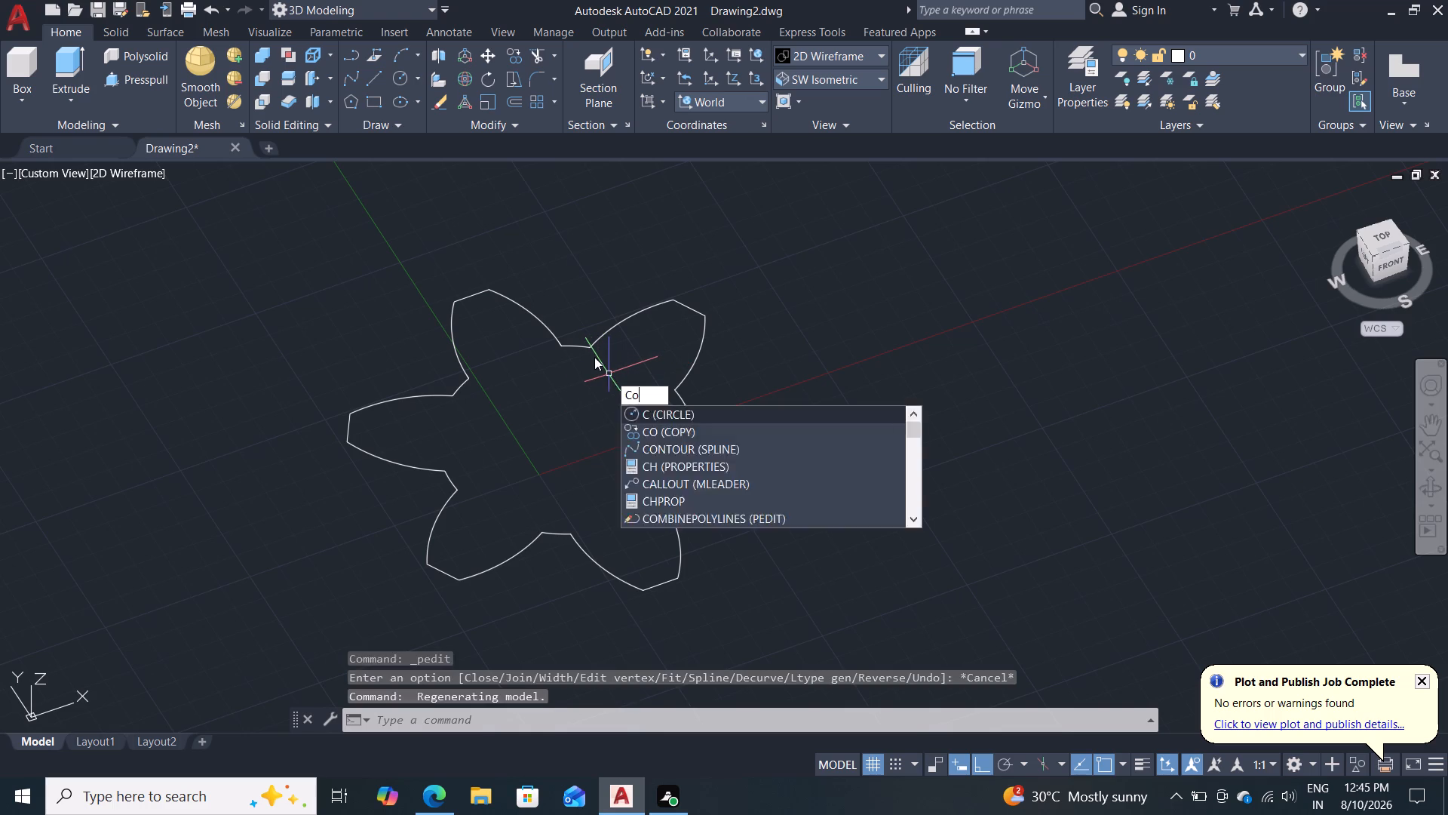
key("Return")
left_click(680, 489)
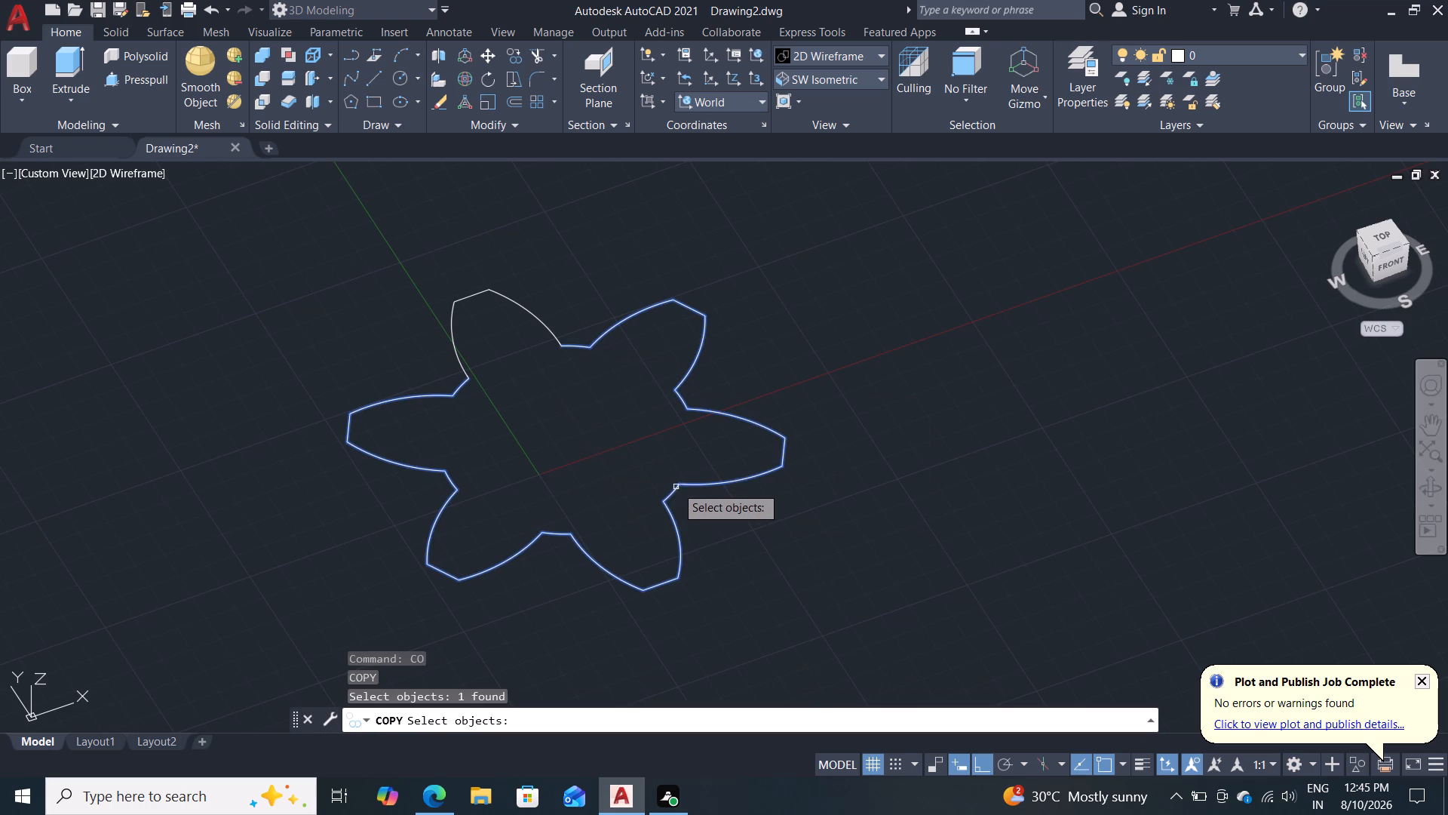
left_click(453, 340)
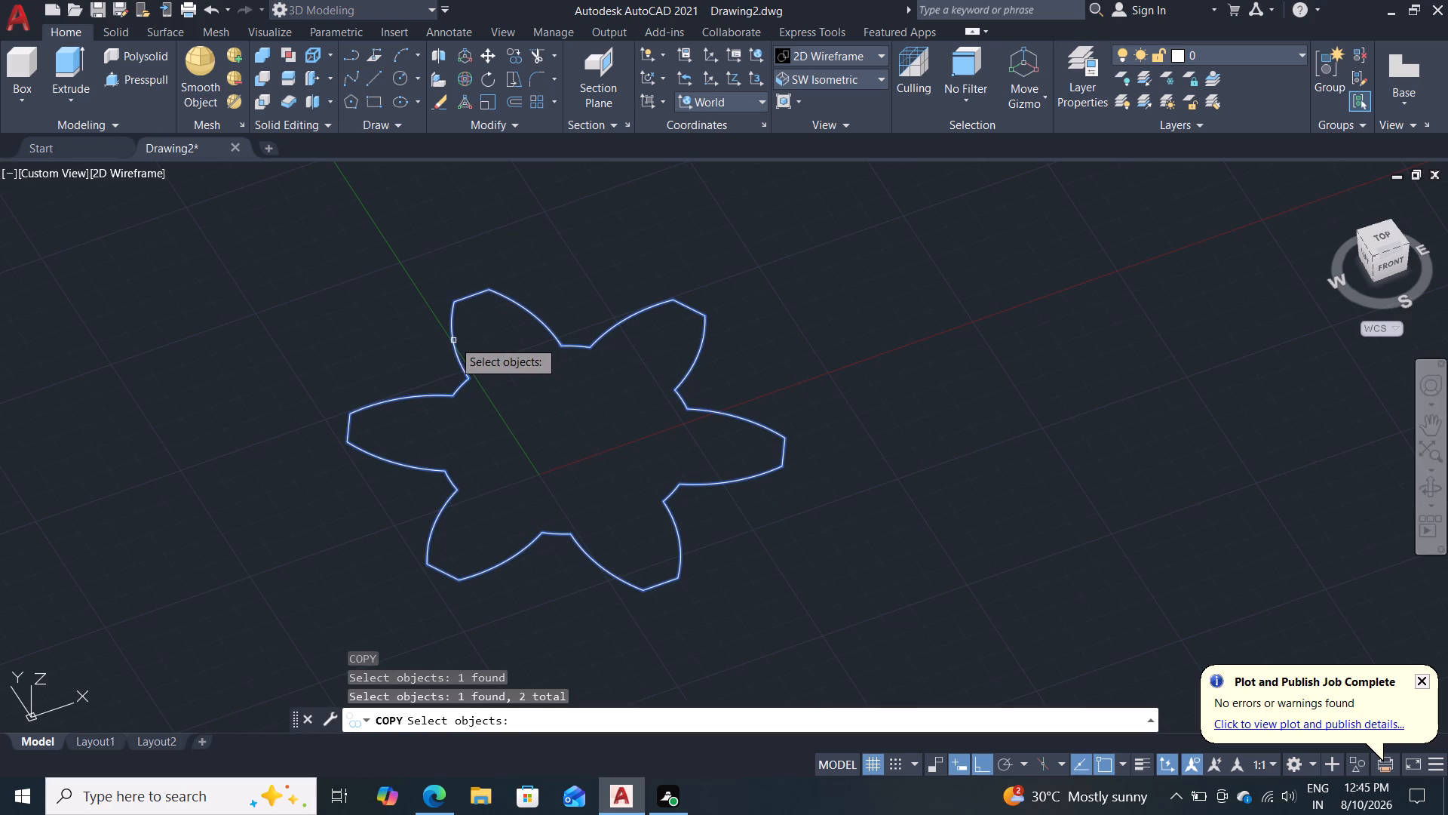
key("Return")
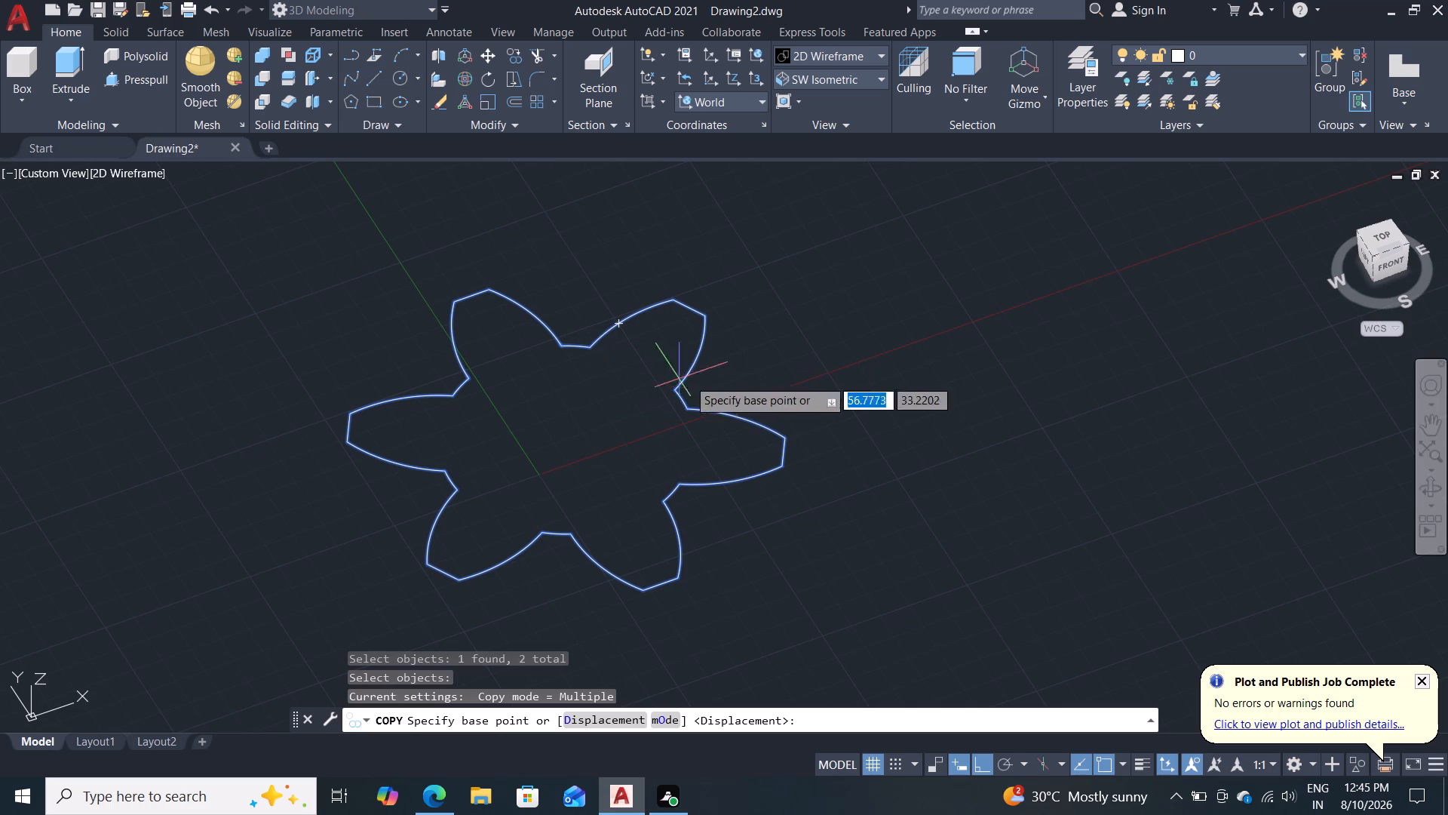
left_click(565, 439)
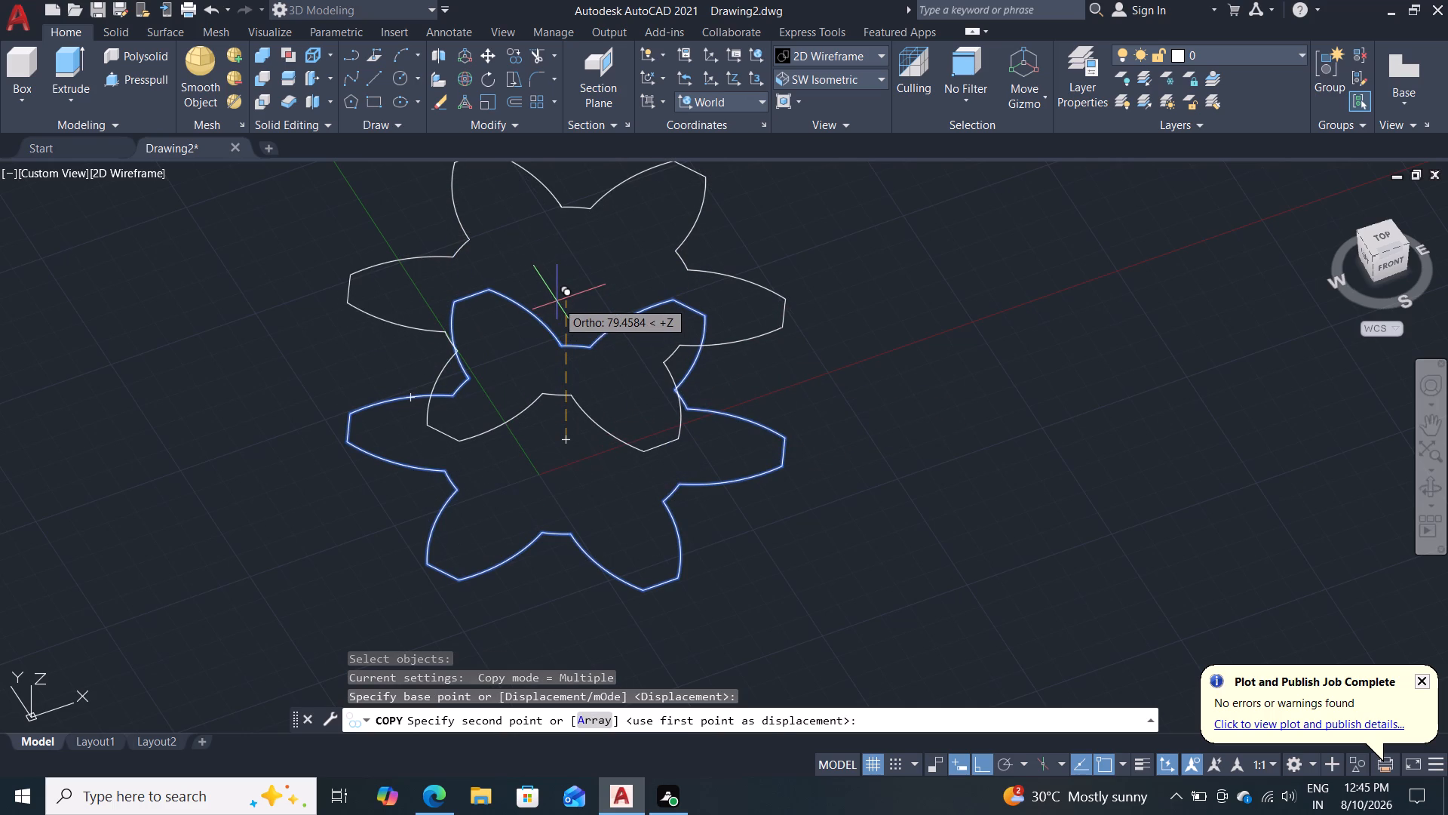
type("42.5")
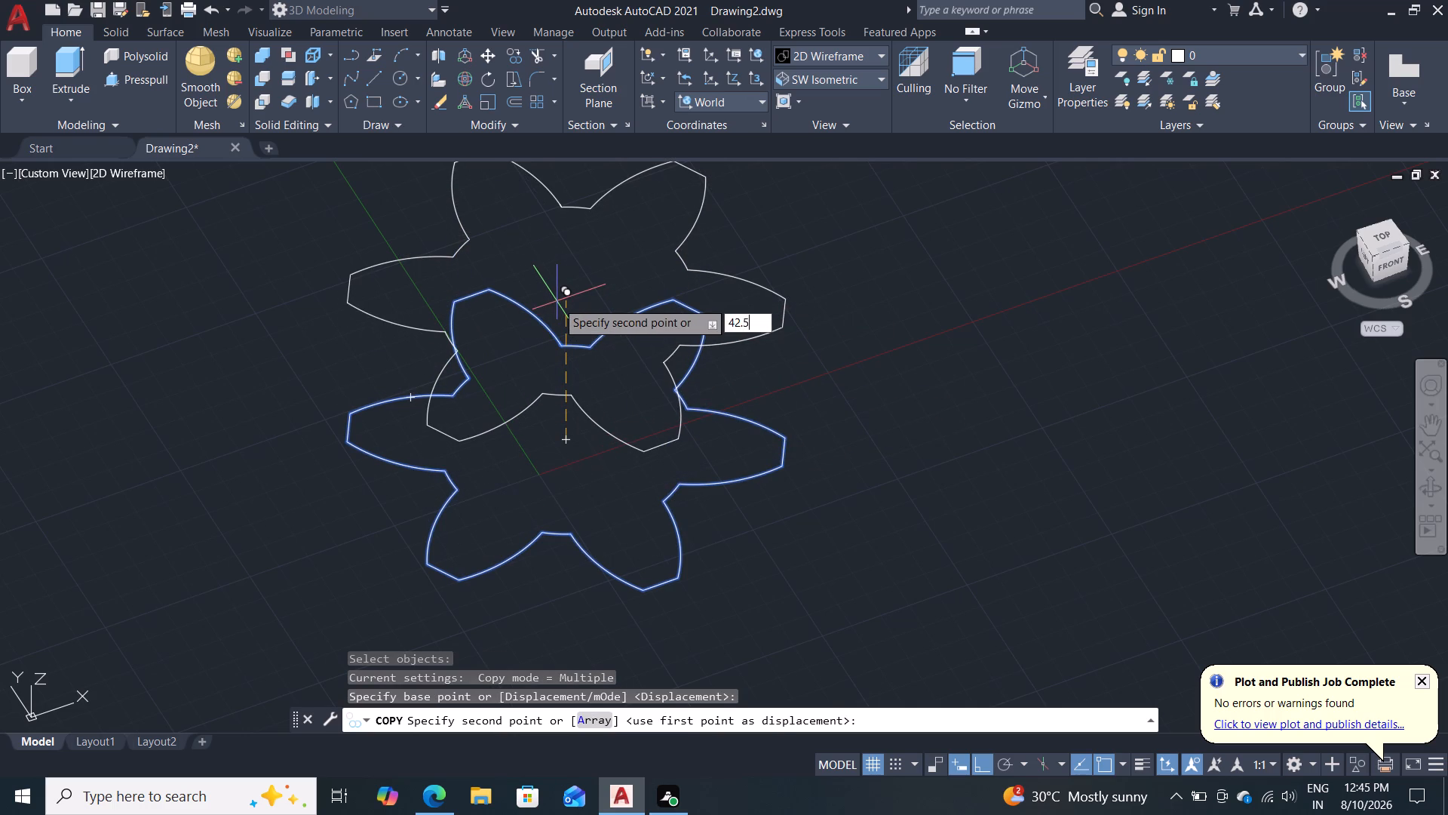
key("Return")
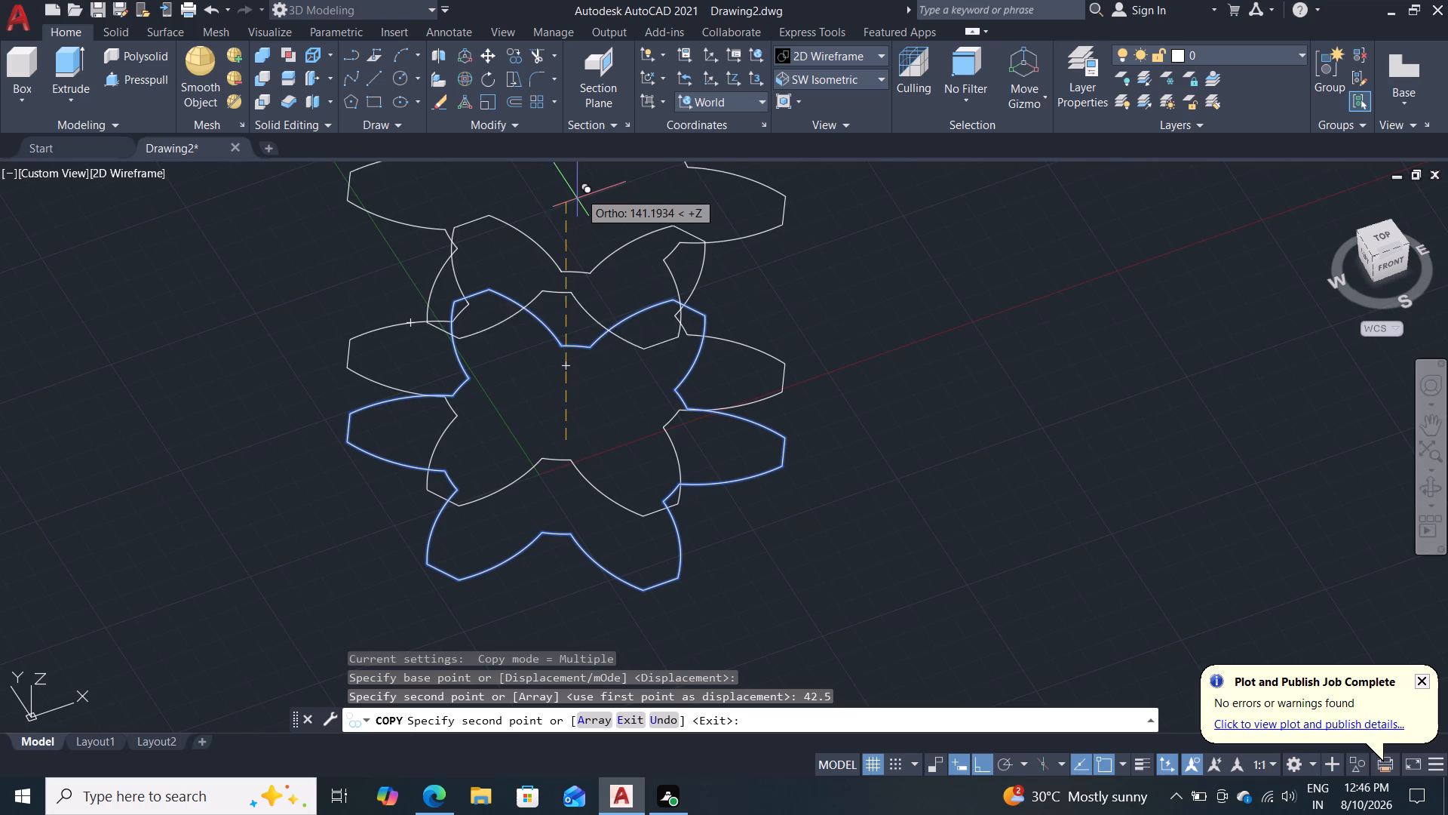
type("85")
key("Return")
key("Escape")
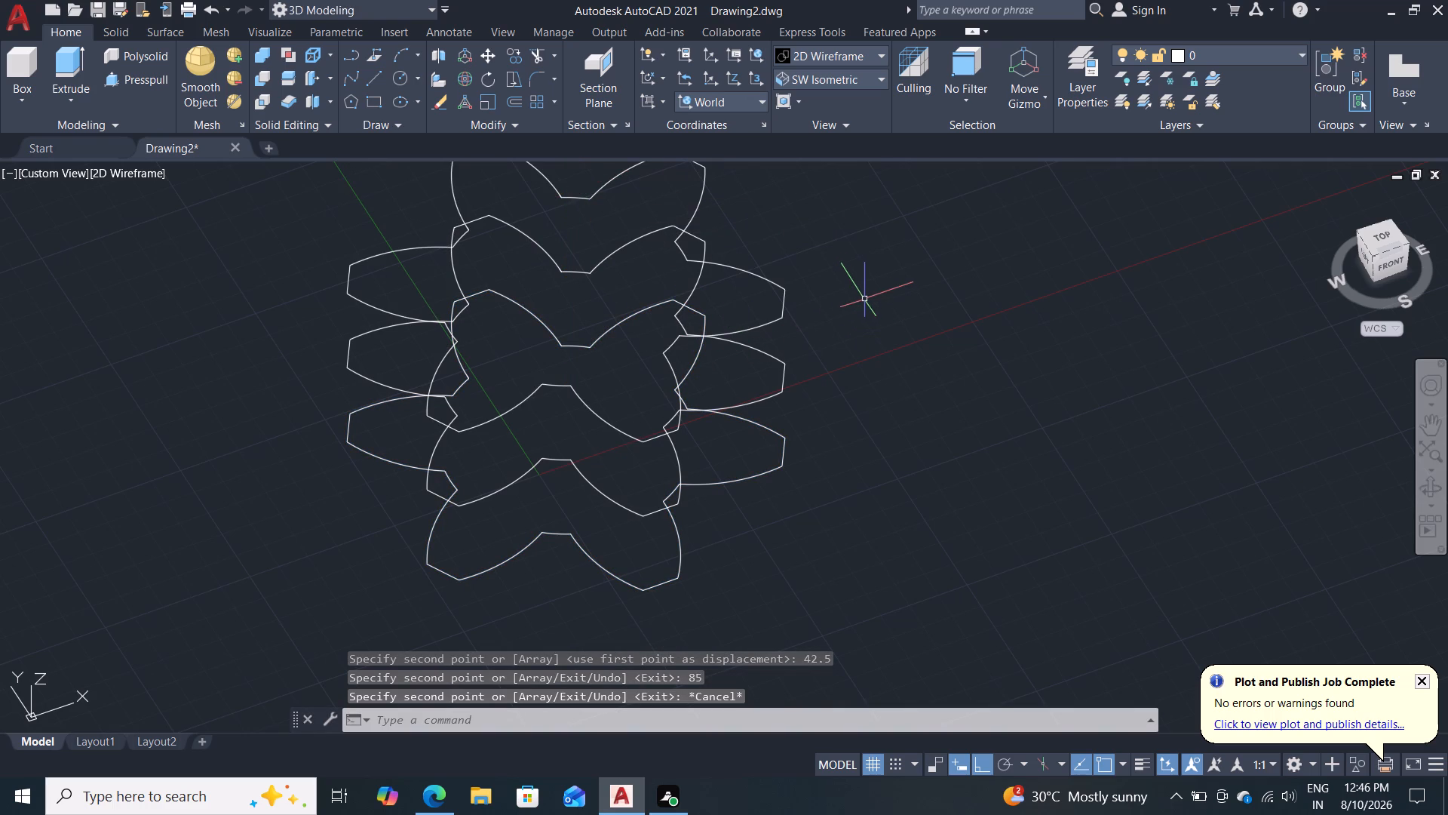
Scale both polylines of the middle six-tooth outline by a factor of 0.75 about its centre.
middle_click_drag(873, 288, 853, 306, "shift")
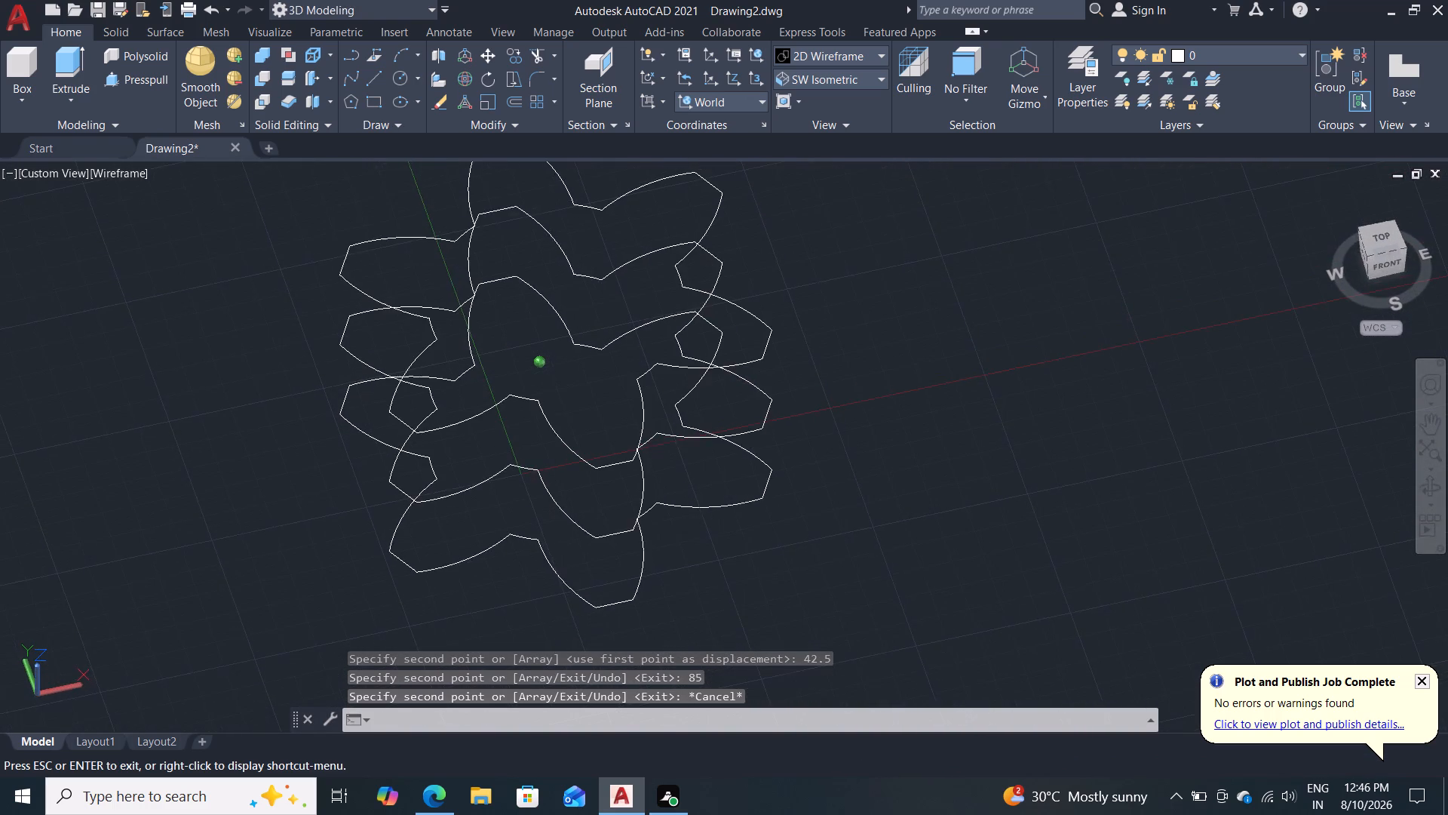
middle_click_drag(853, 306, 835, 263, "shift")
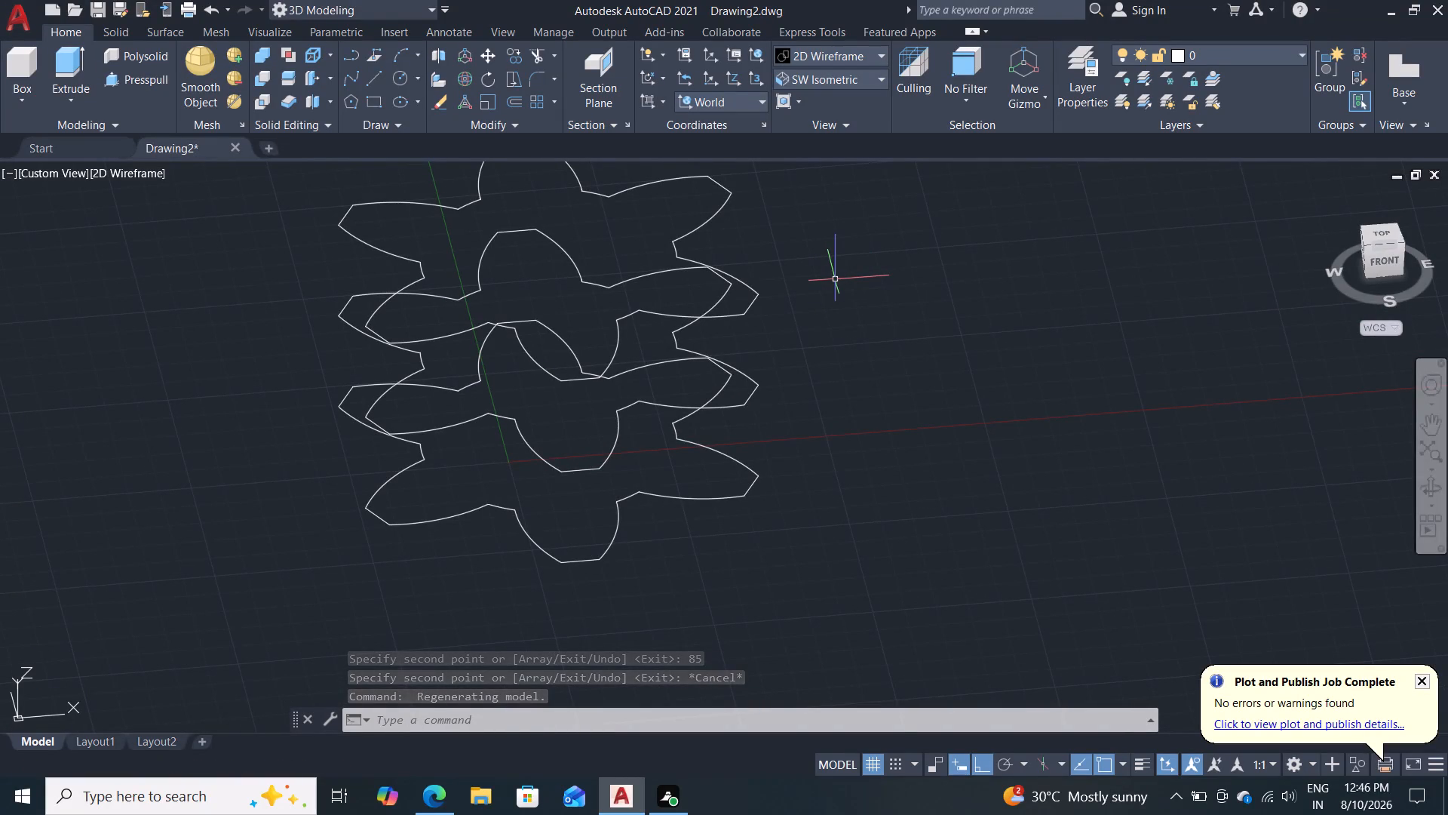
key("s")
key("c")
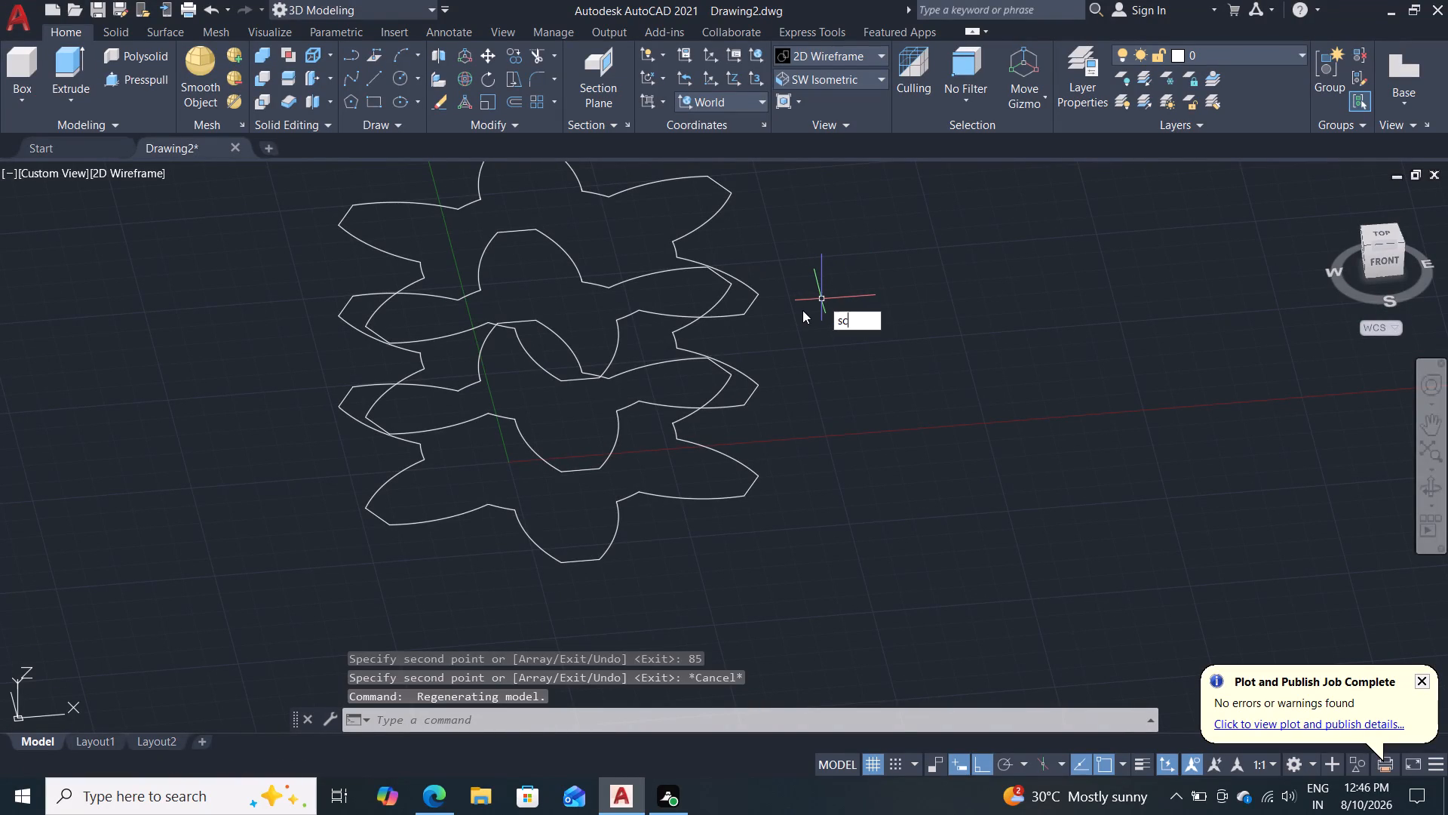
key("Return")
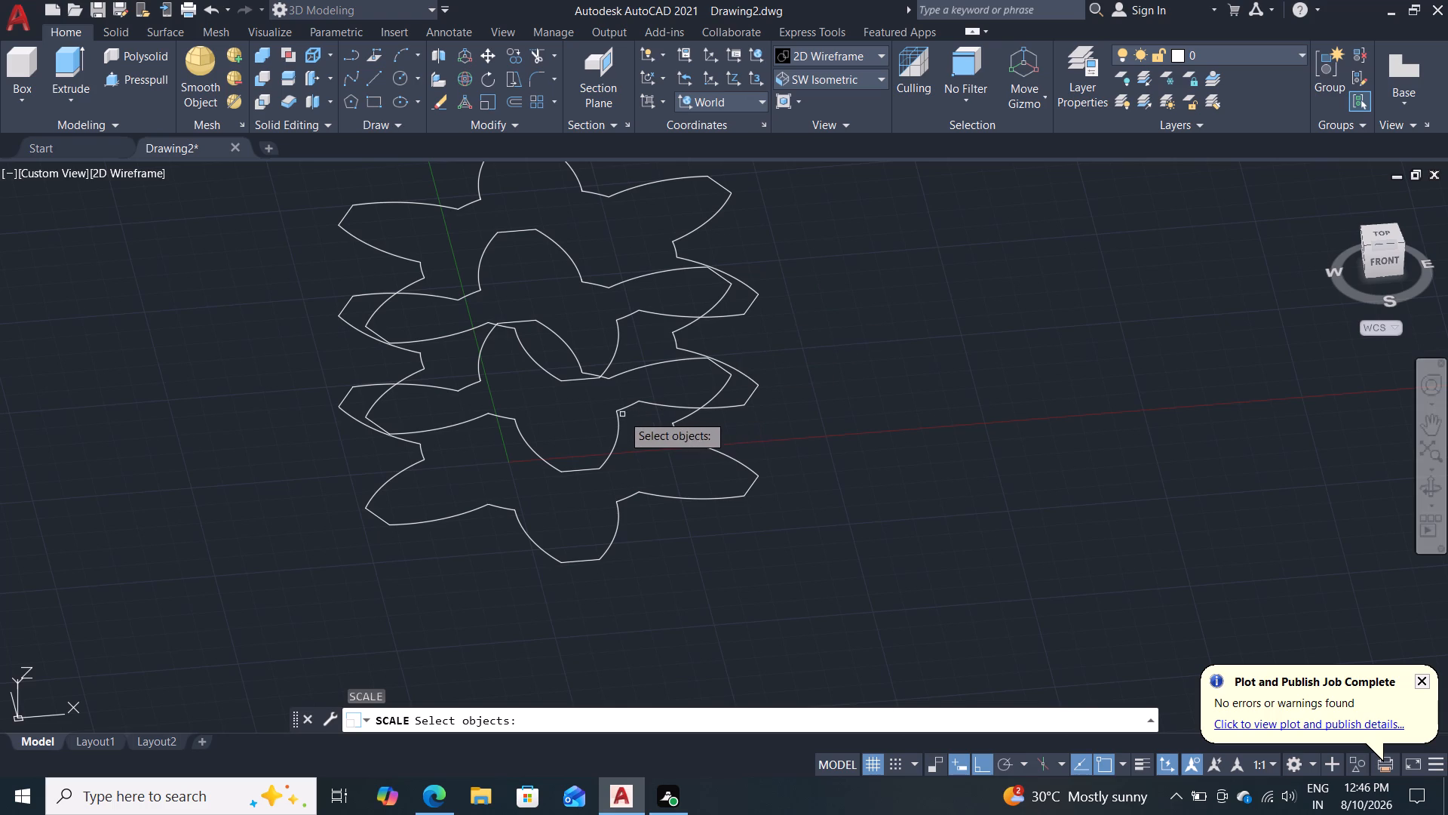
left_click(617, 418)
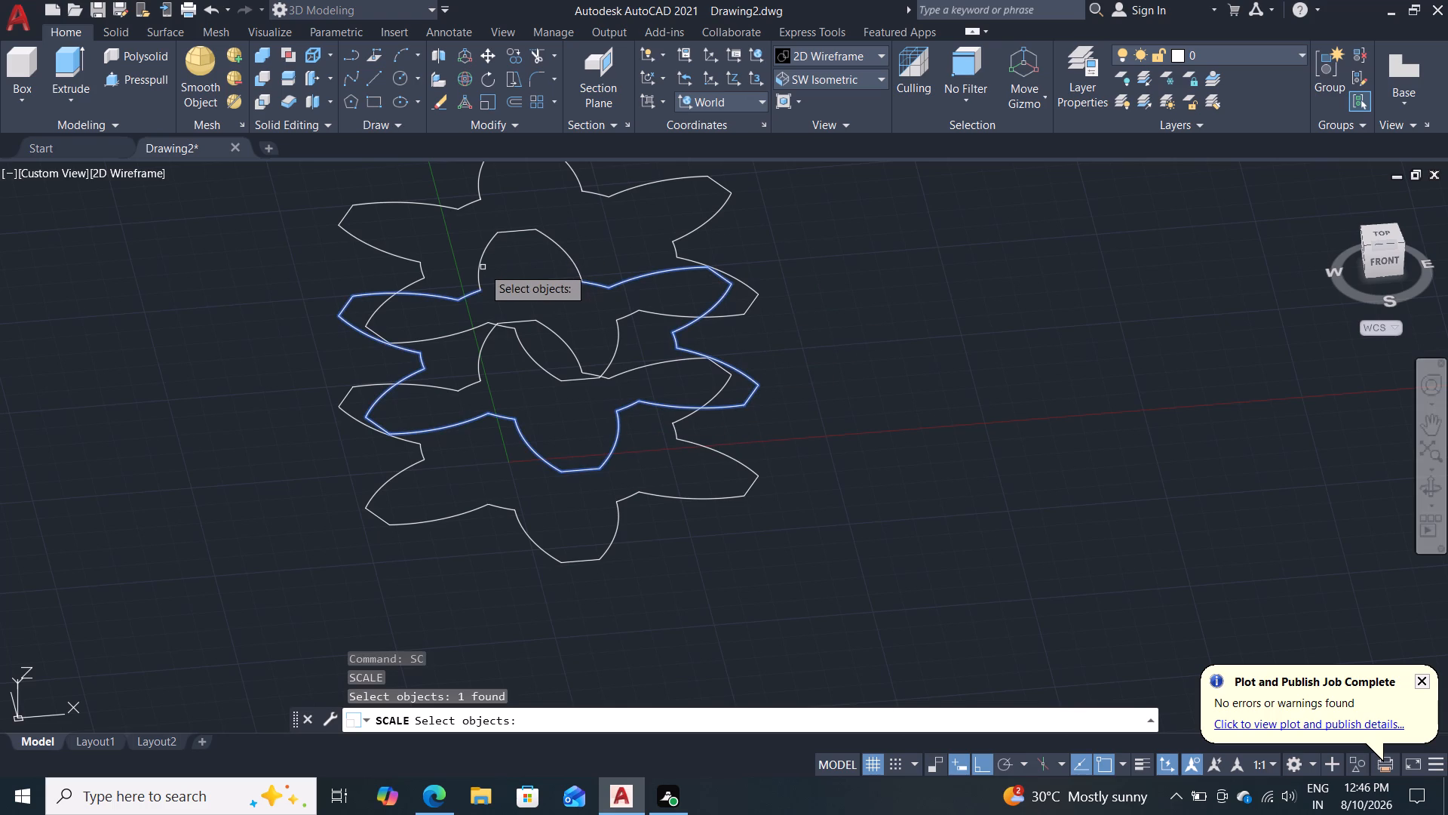
left_click(480, 266)
key("Return")
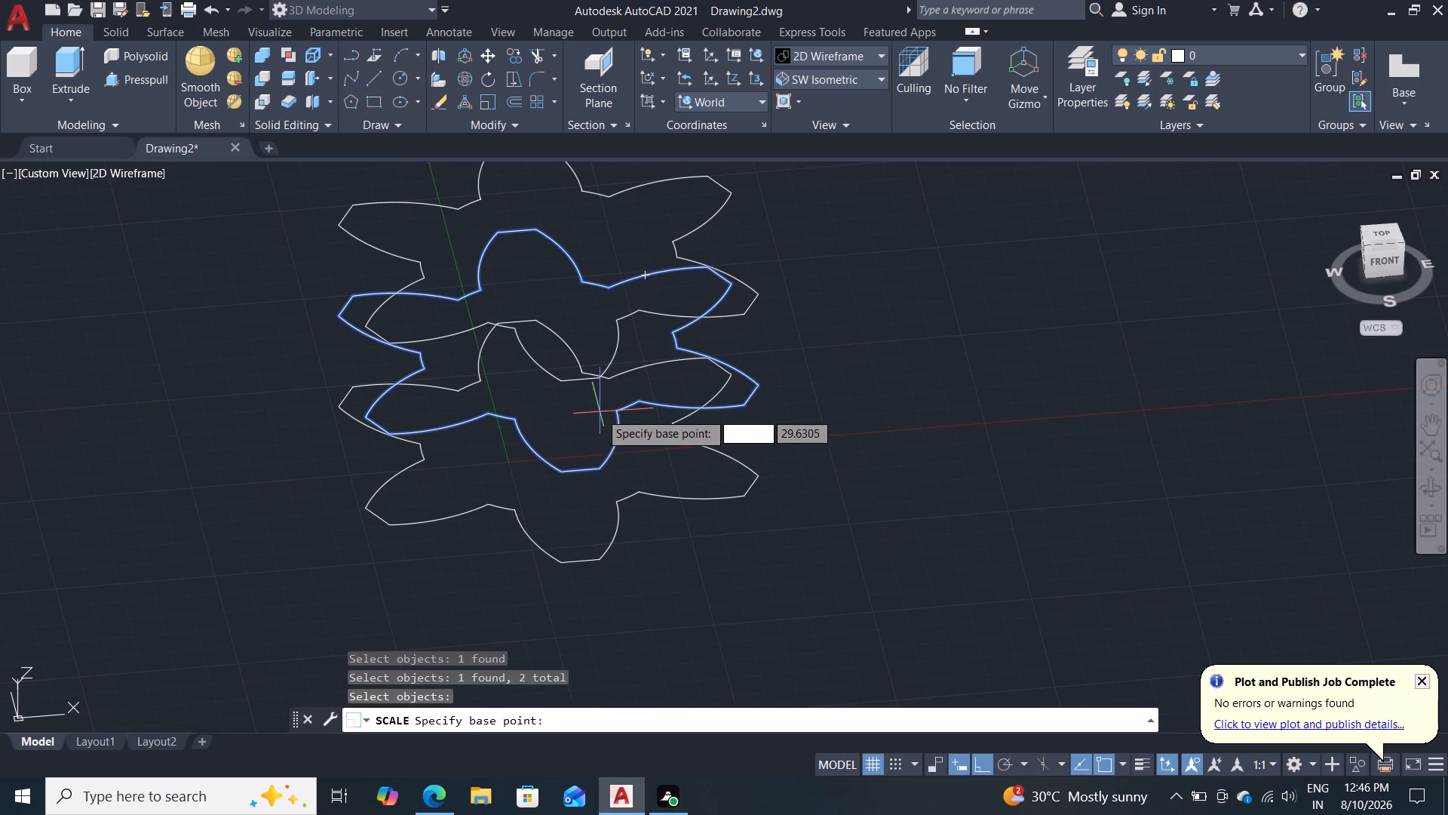
left_click(550, 349)
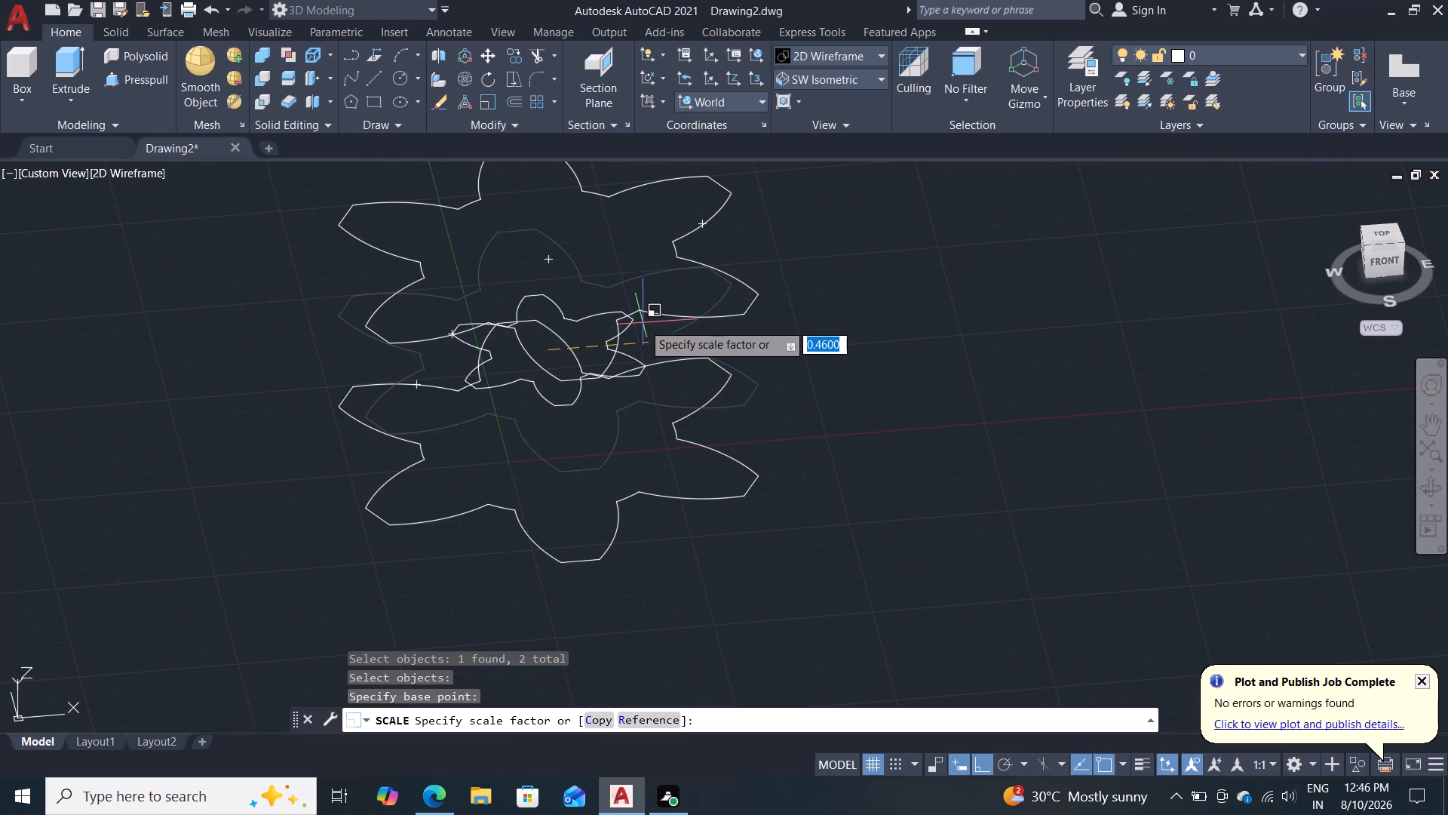
type("0.")
type("75")
key("Return")
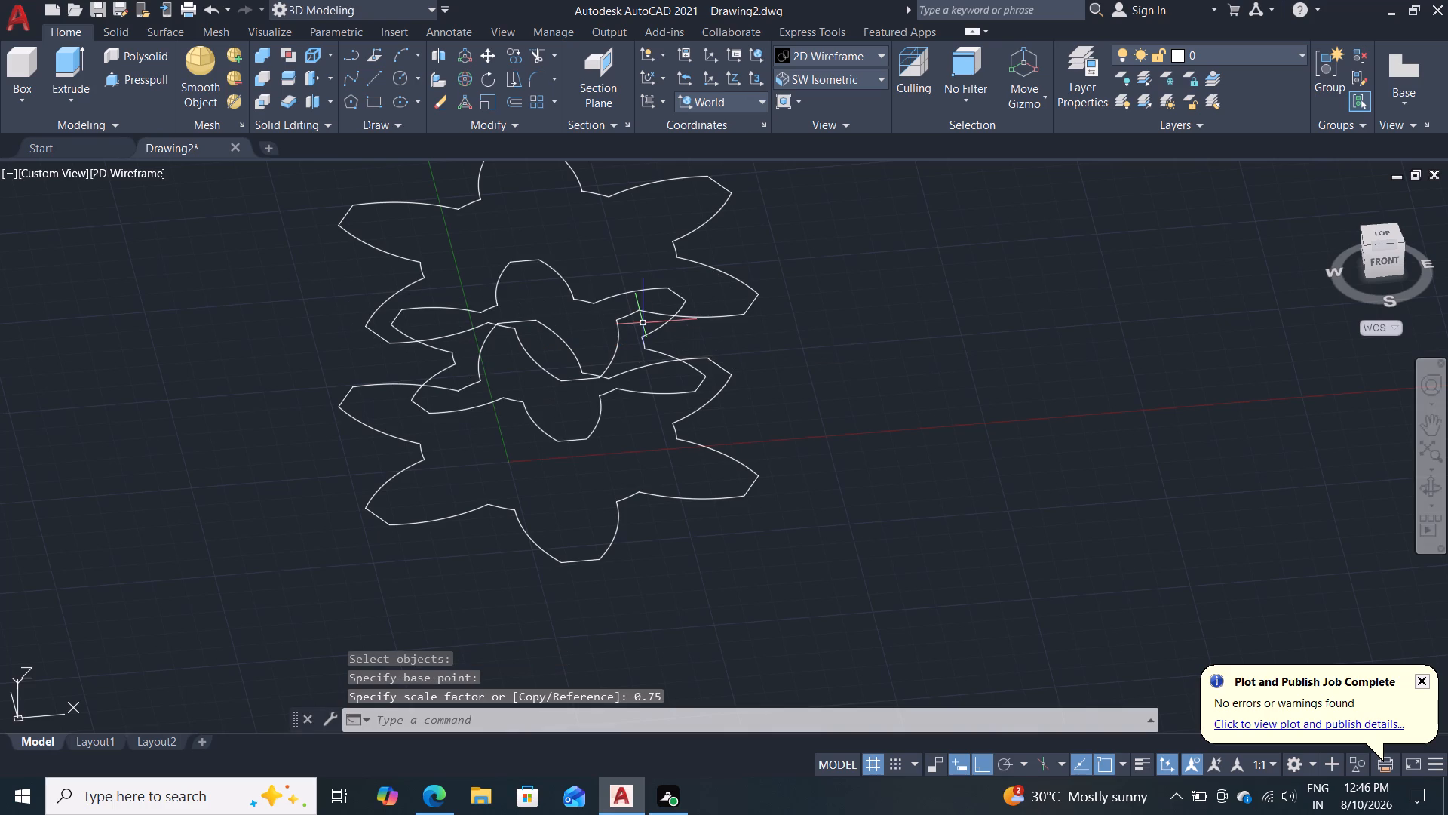
Scale both polylines of the uppermost six-tooth outline by a factor of 0.5 about its centre.
left_click(749, 286)
scroll(797, 260, "down", 1)
middle_click_drag(799, 262, 803, 270)
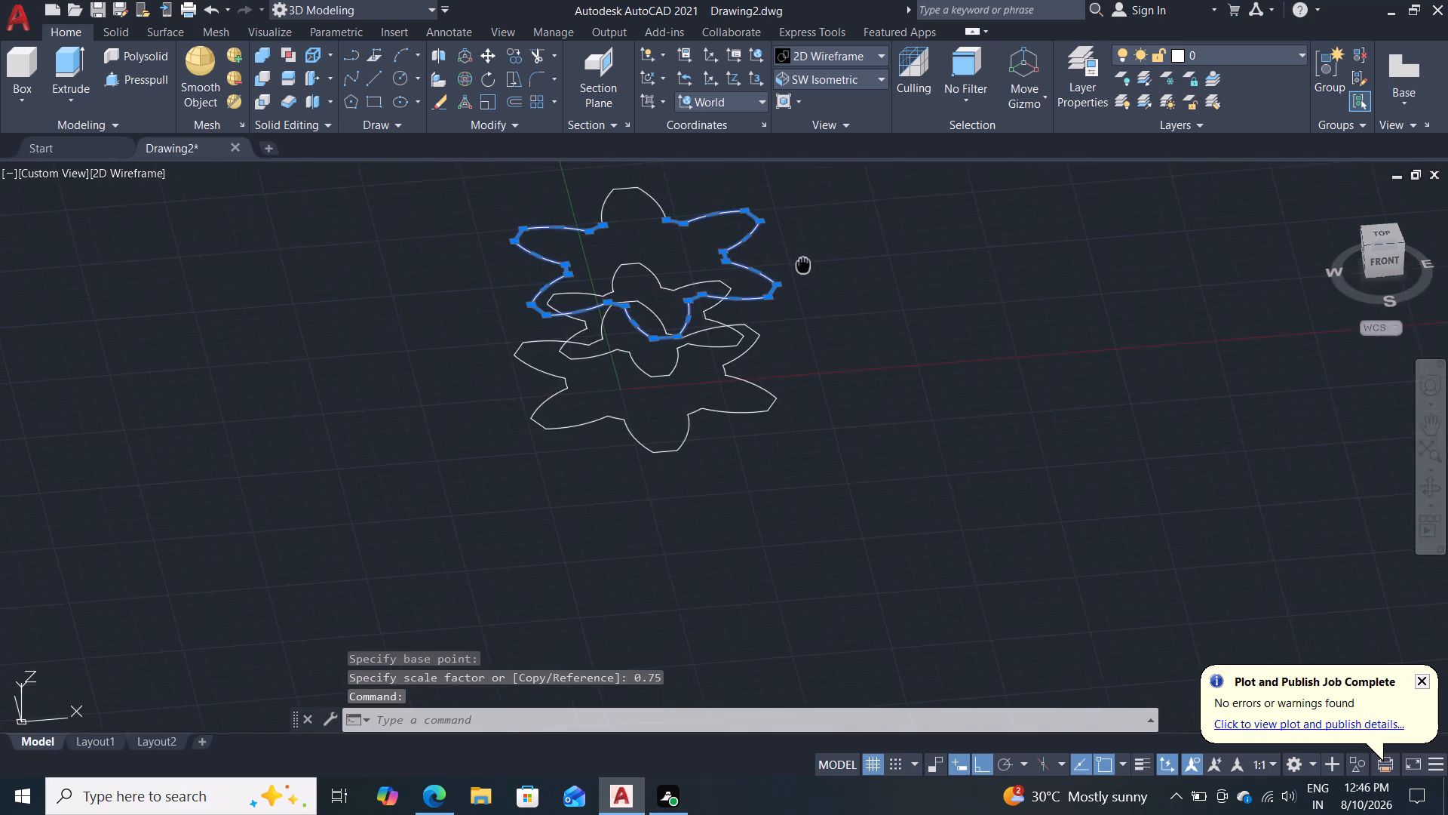
middle_click_drag(803, 270, 812, 347)
left_click(670, 286)
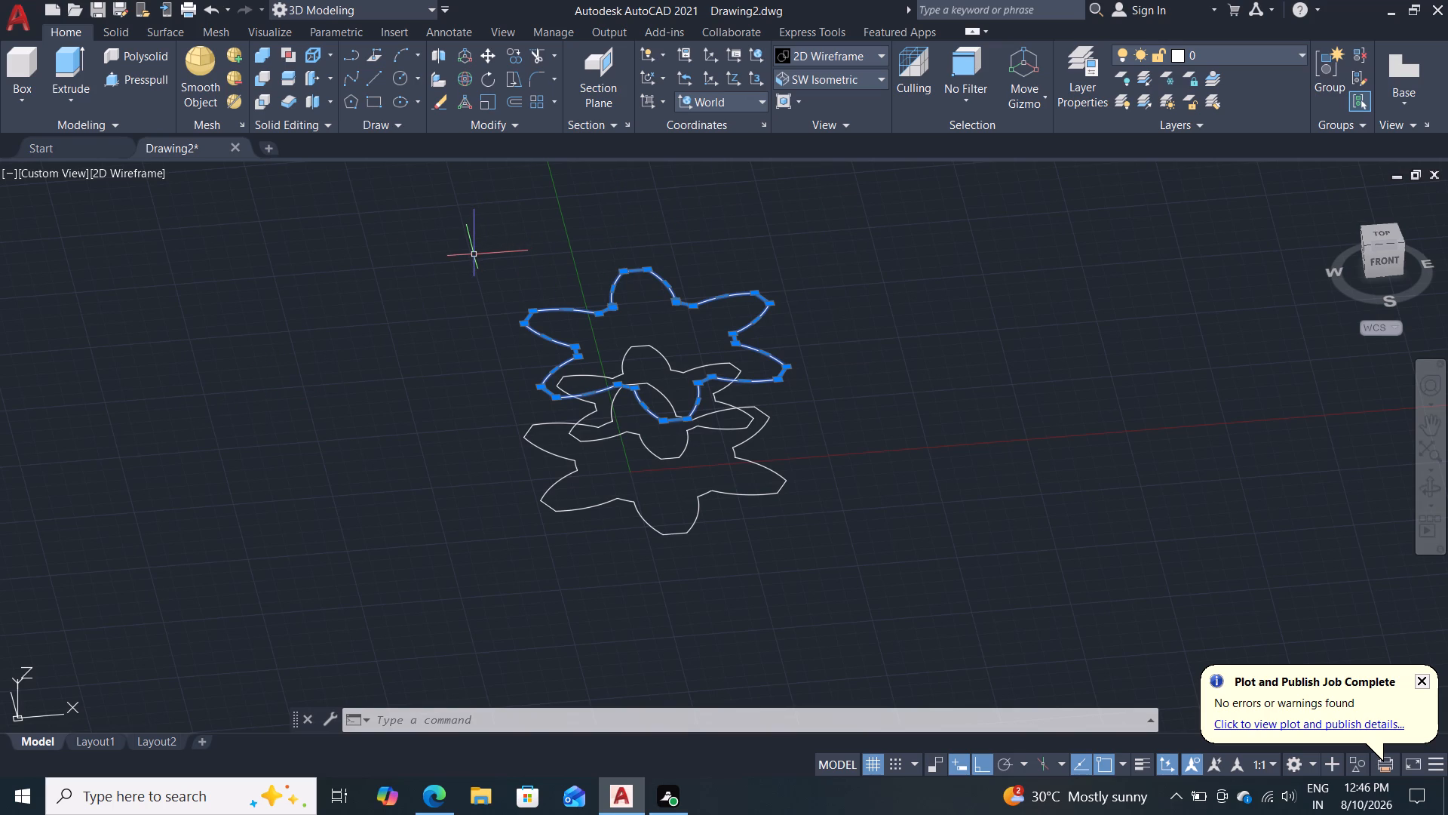
type("sc")
key("Return")
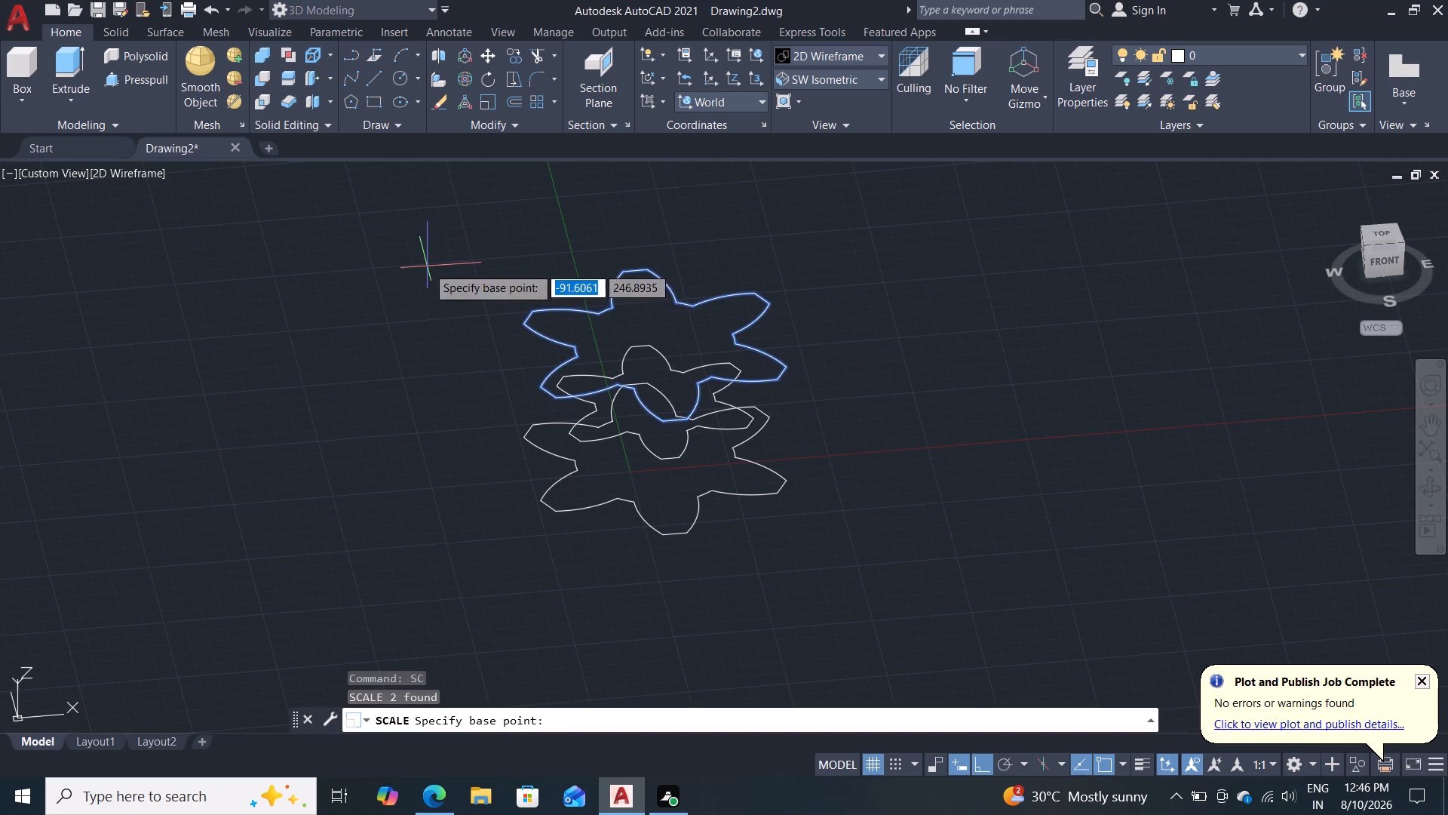
left_click(650, 347)
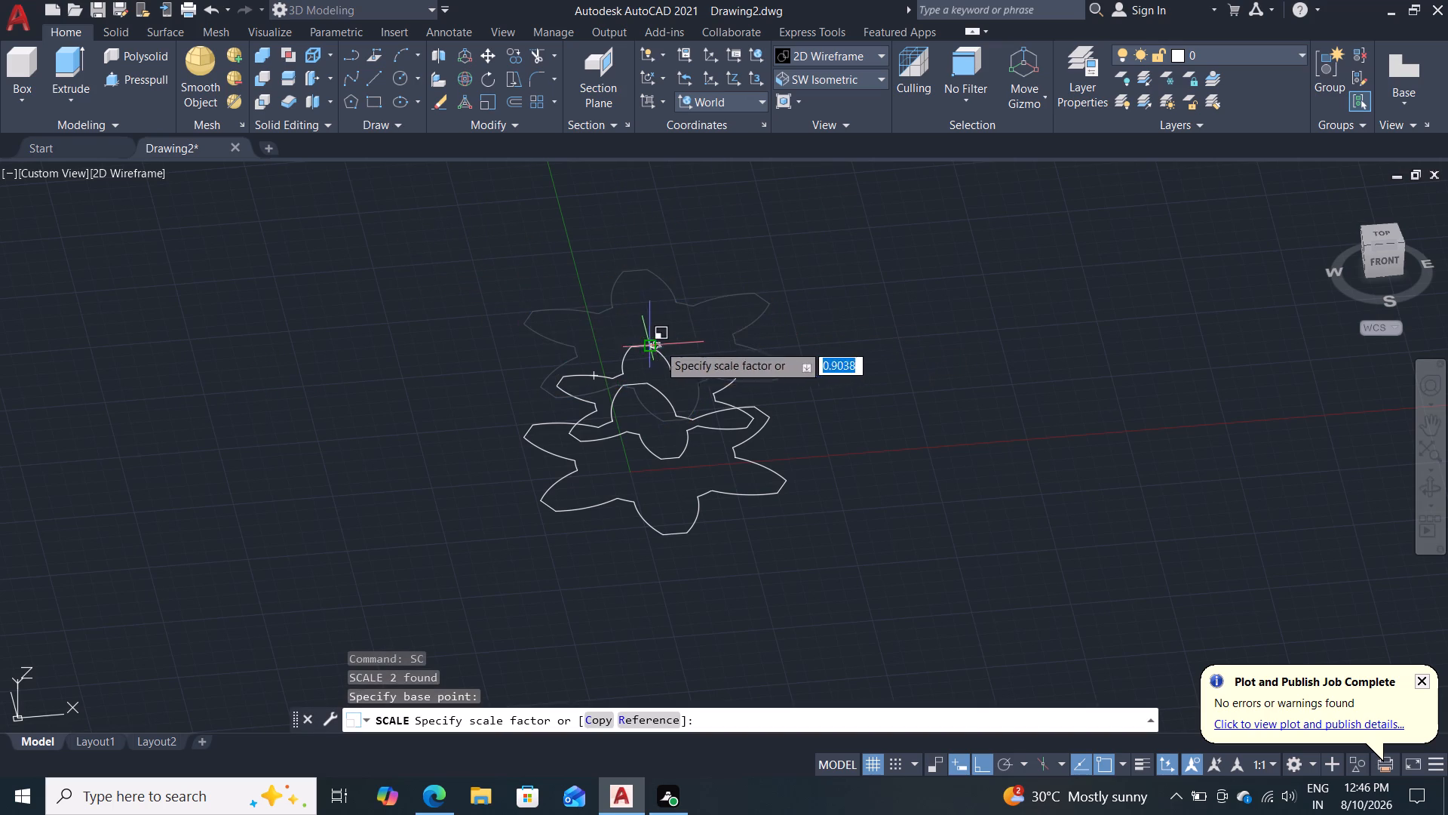
type("0.5")
key("Return")
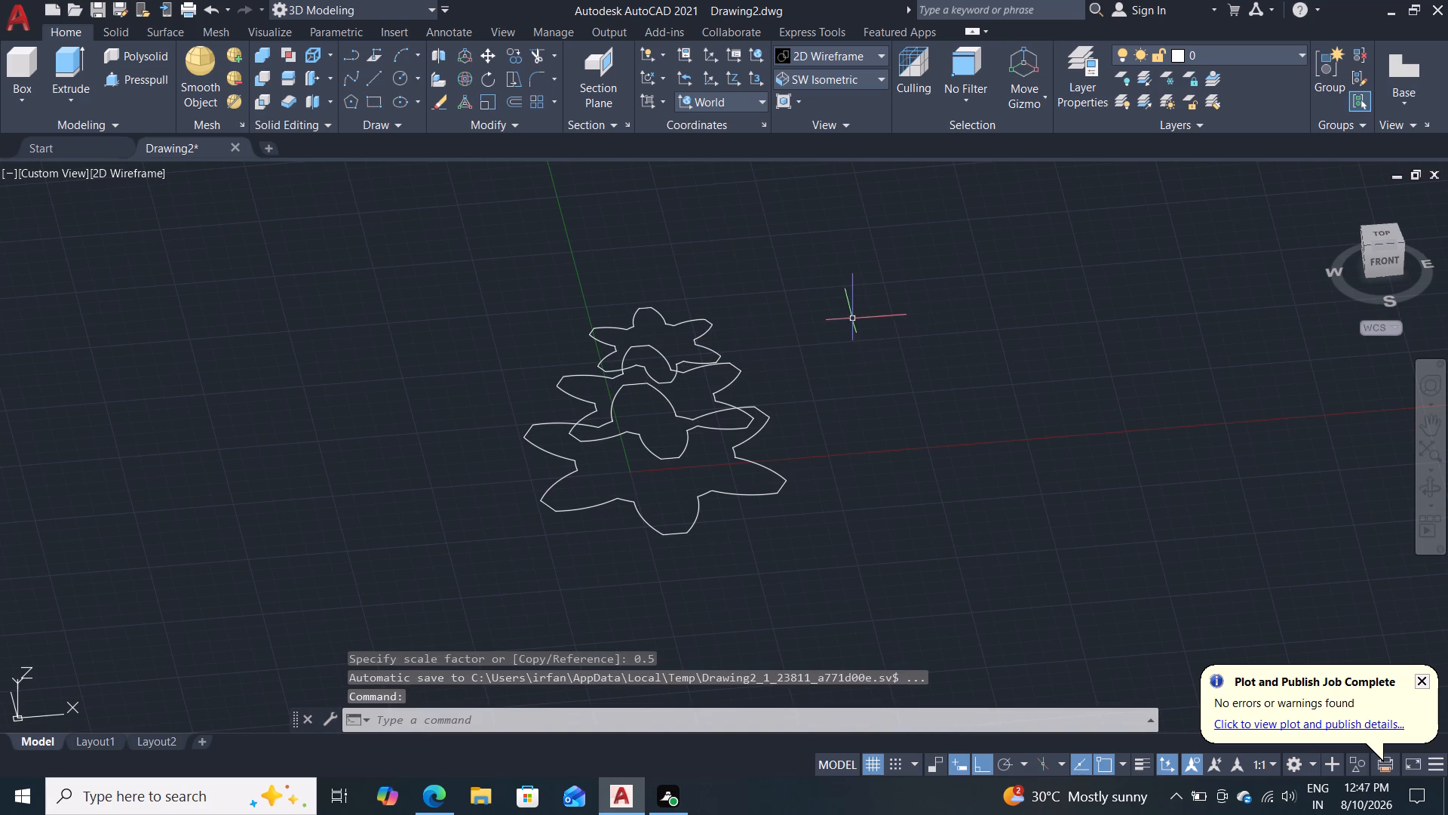
middle_click_drag(862, 324, 842, 484, "shift")
scroll(843, 469, "down", 1, "shift")
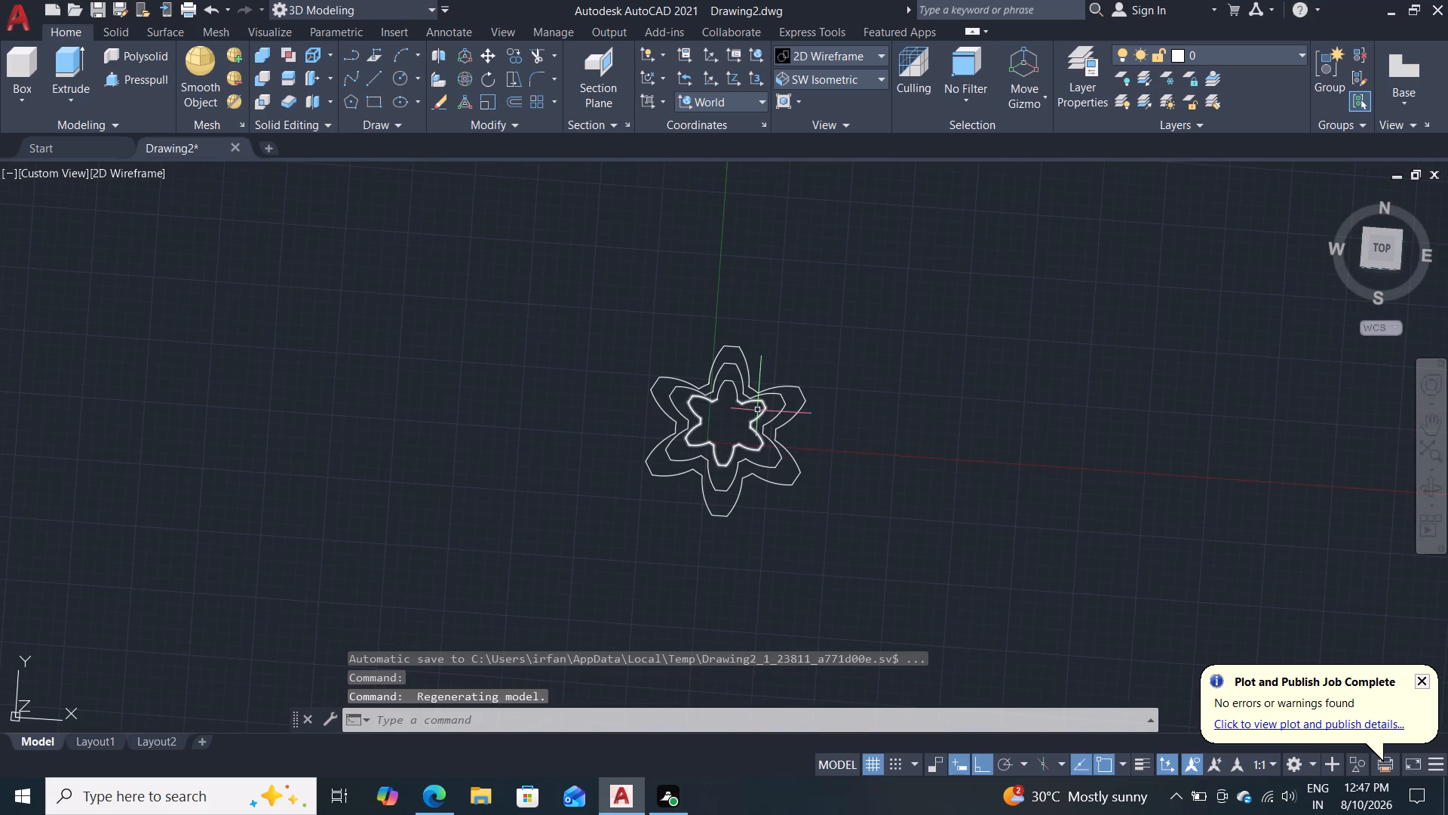
Stretch both lower ends of the separate tooth on the smallest six-tooth outline onto the adjoining root corners.
scroll(846, 427, "up", 3)
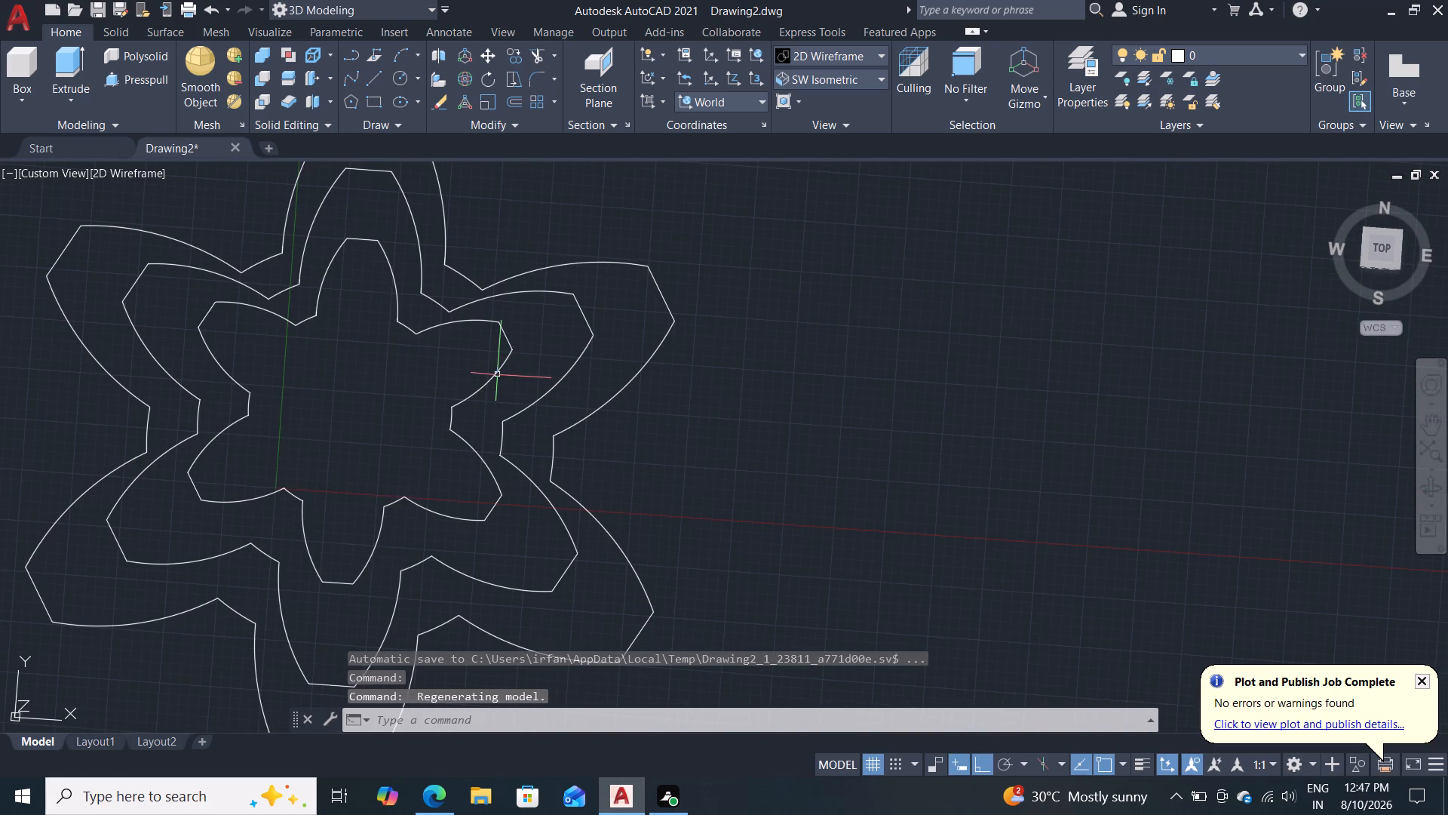
left_click(495, 374)
left_click(392, 273)
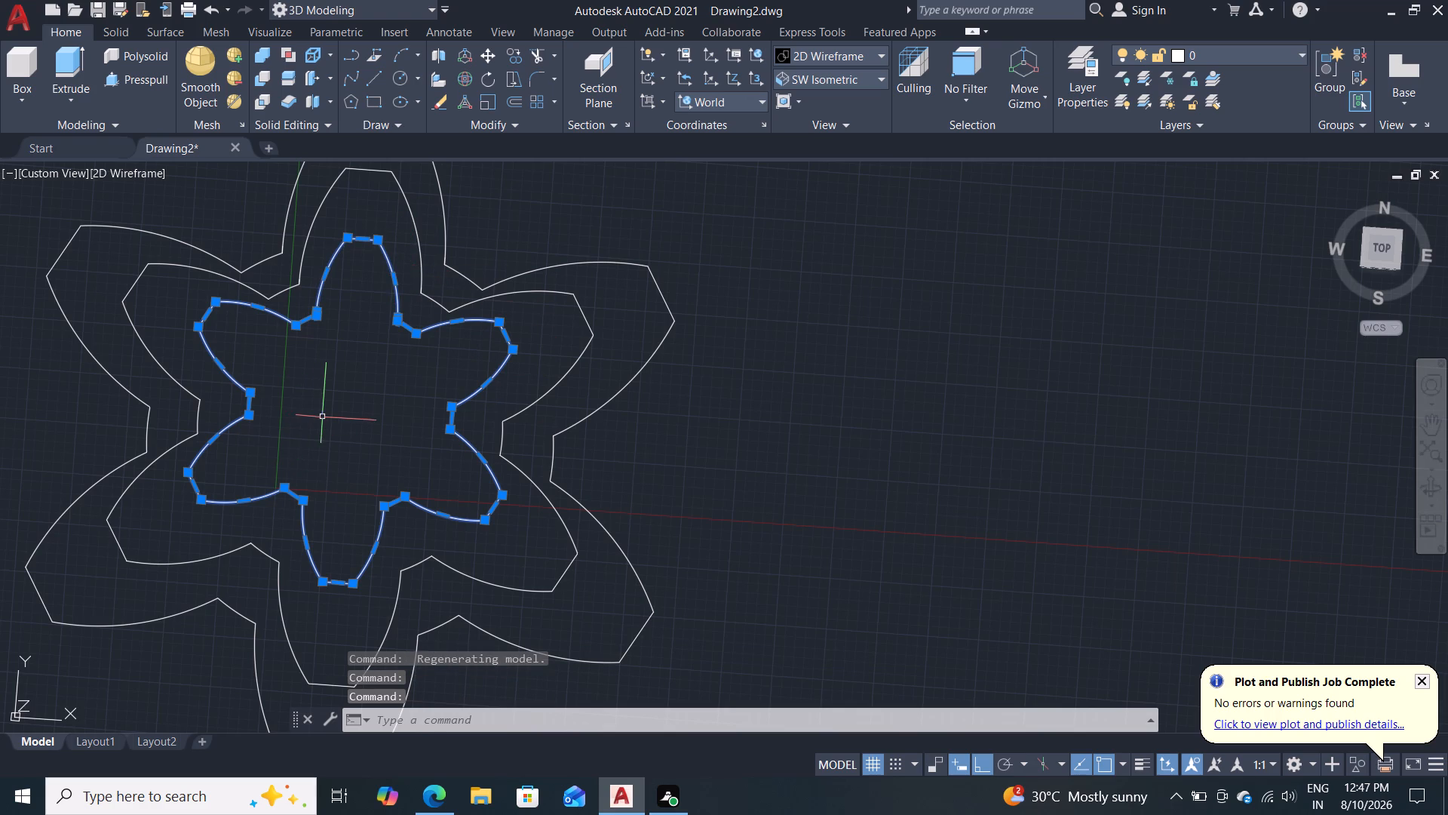
scroll(324, 417, "up", 1)
middle_click_drag(324, 358, 327, 451)
scroll(324, 358, "up", 2)
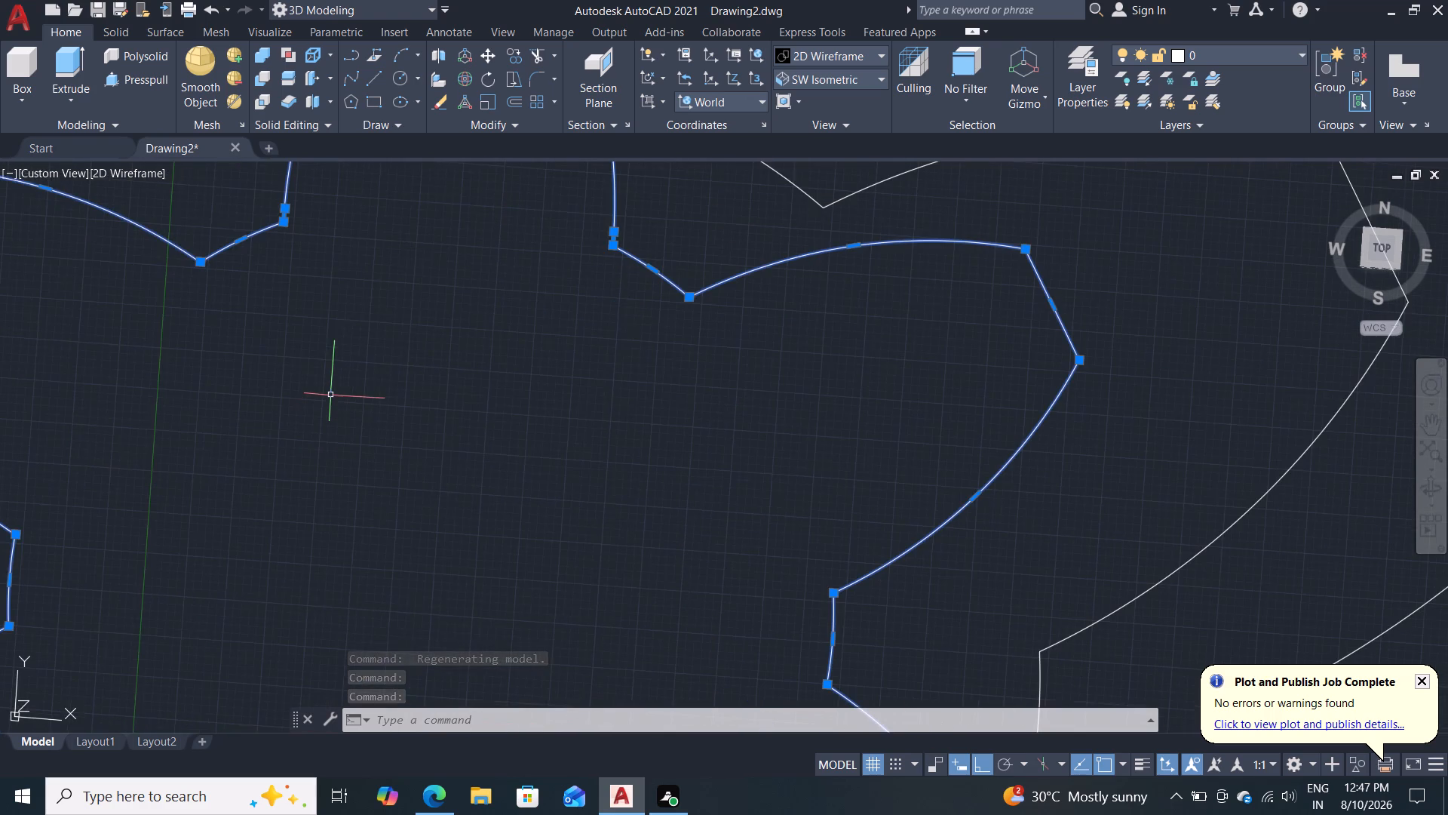
middle_click_drag(346, 361, 354, 493)
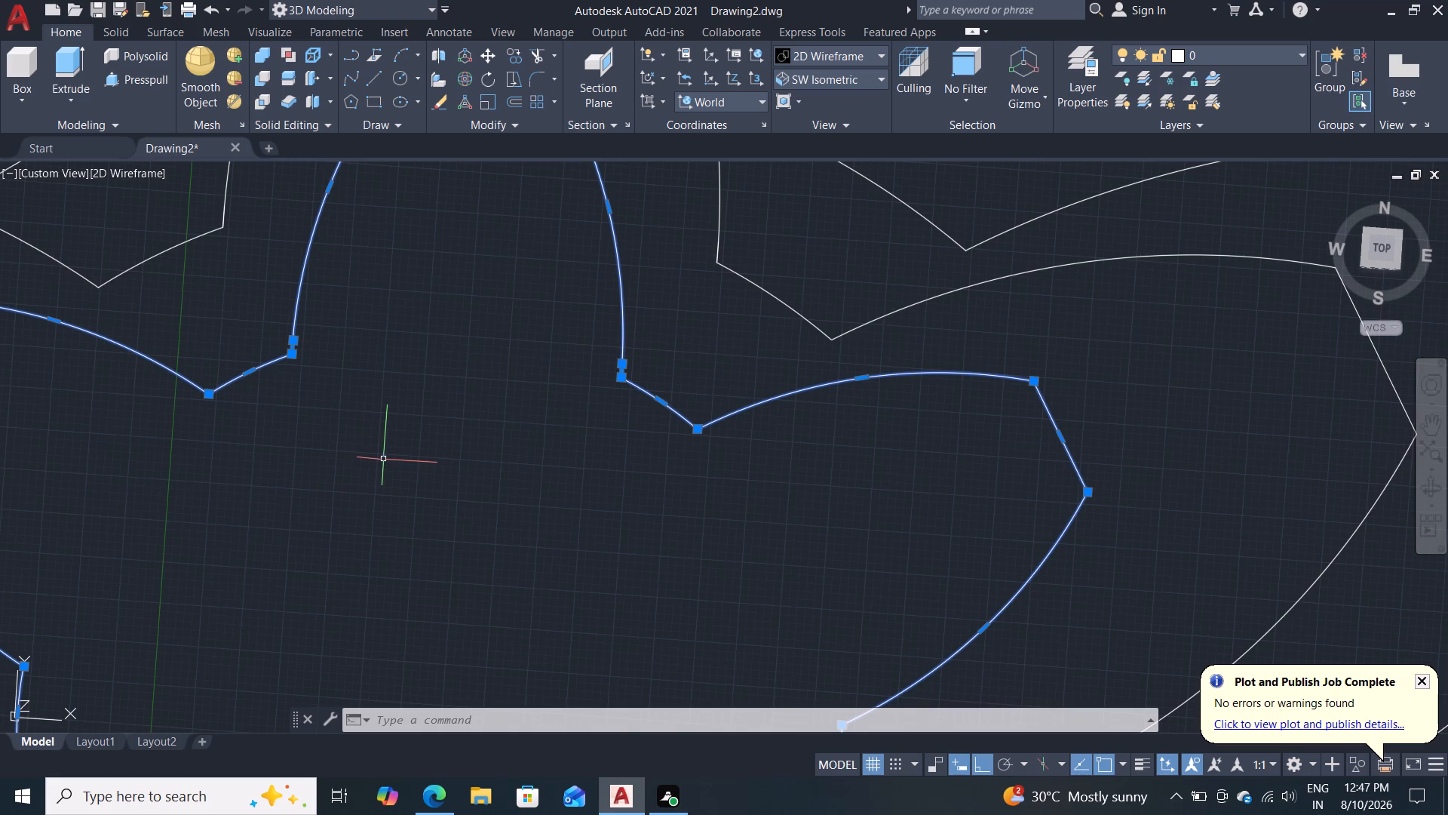
scroll(401, 419, "up", 2)
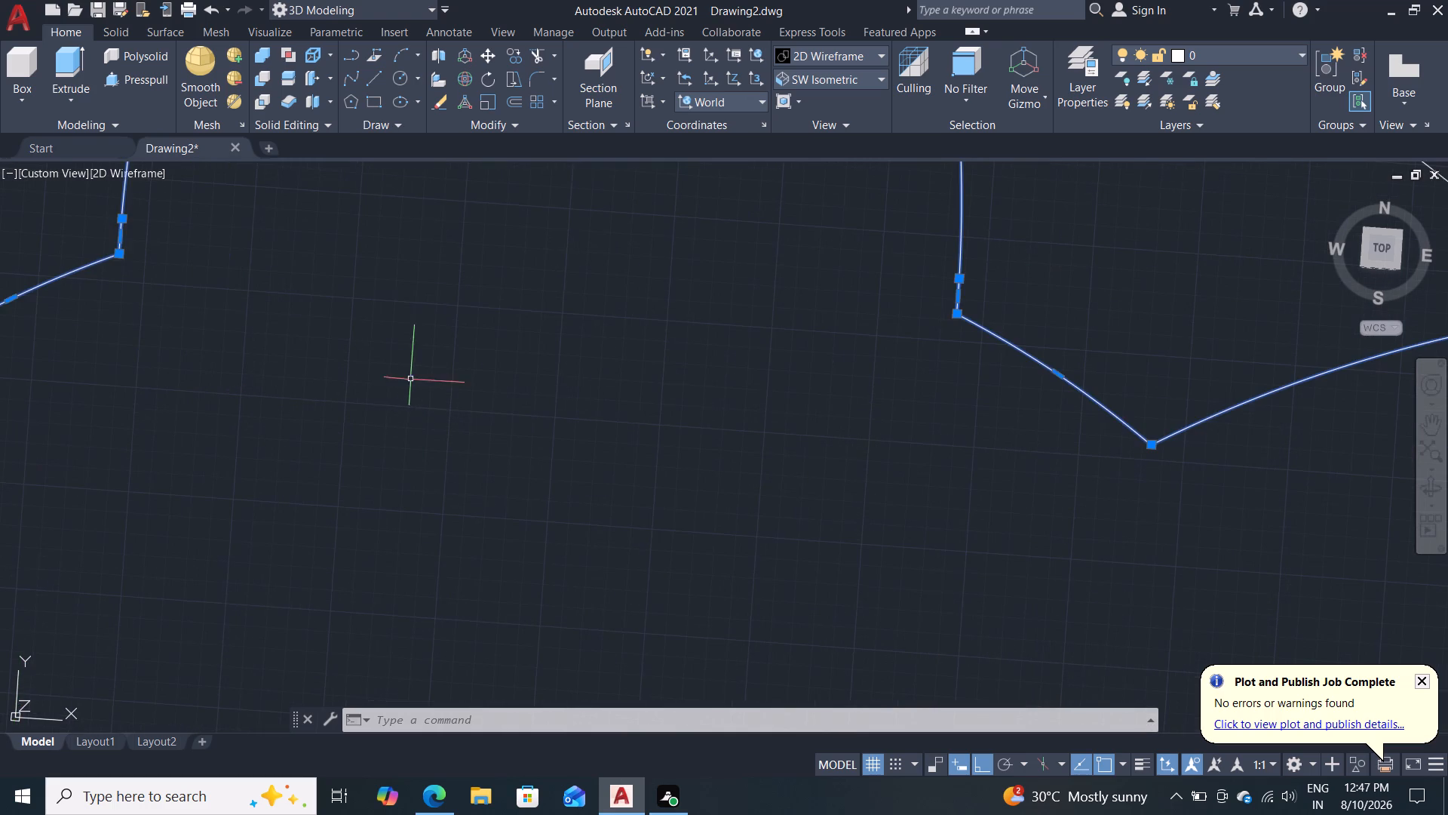
middle_click_drag(424, 371, 467, 540)
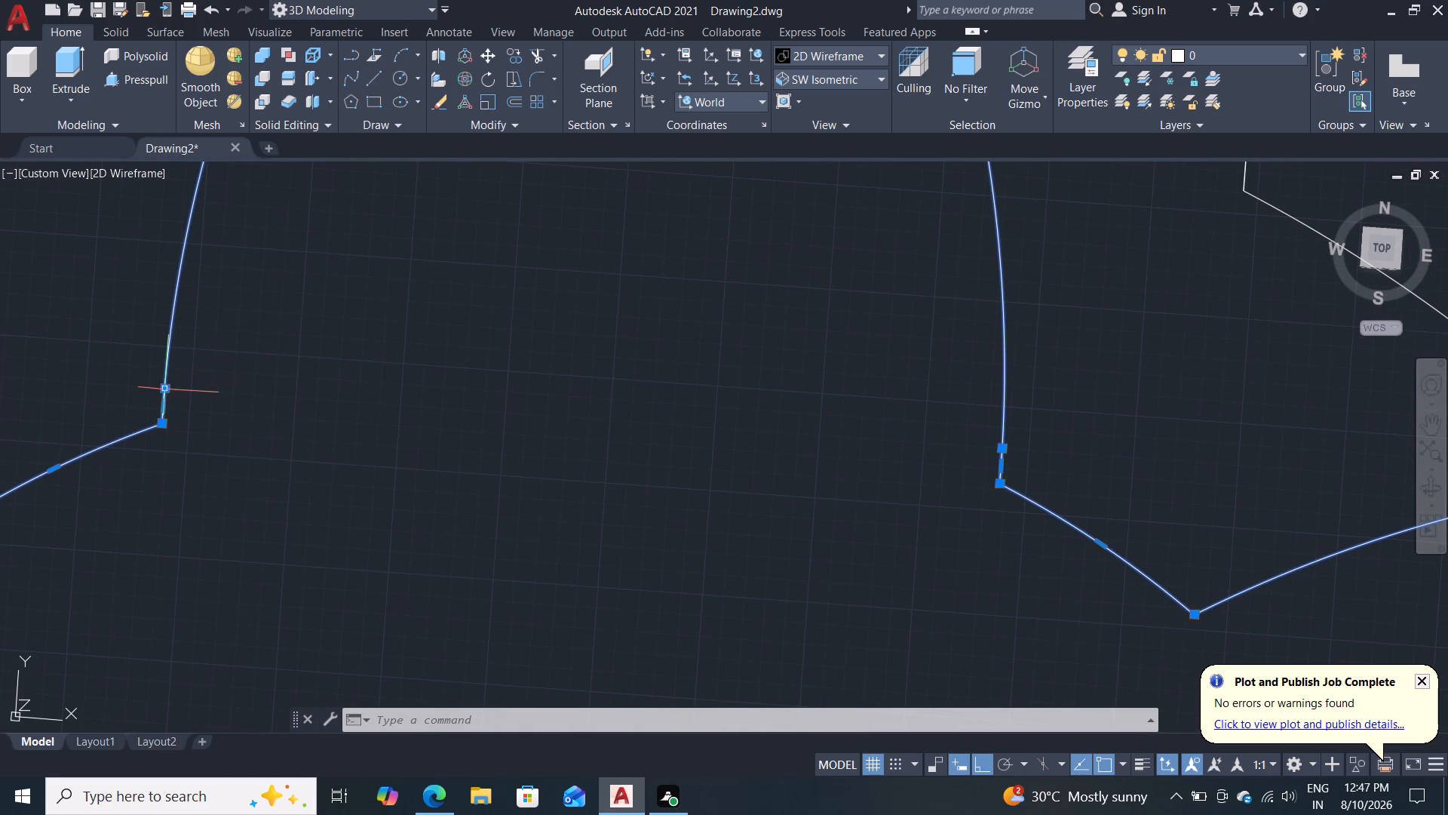
left_click(163, 393)
left_click(164, 426)
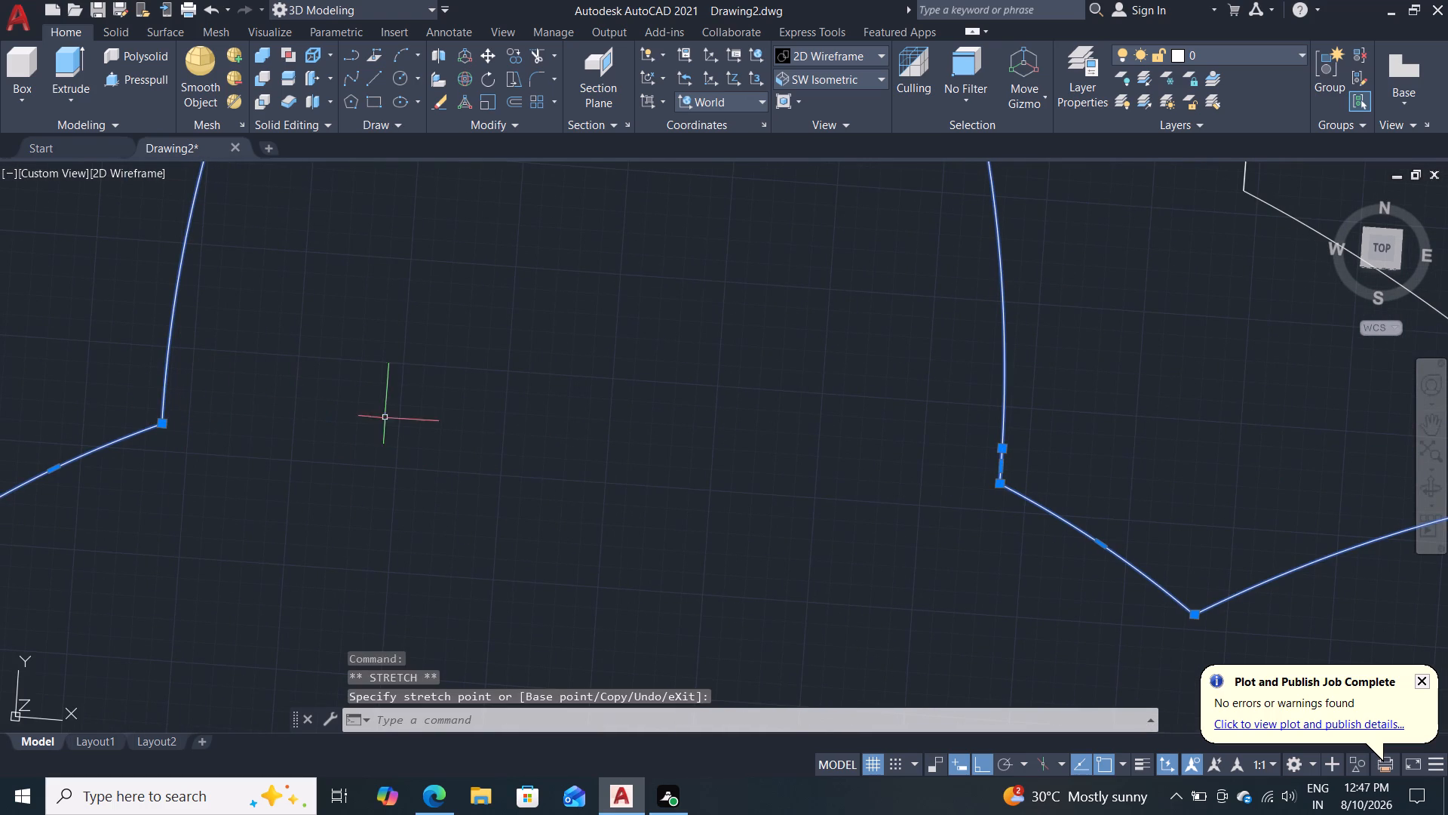
left_click(1008, 447)
left_click(1004, 448)
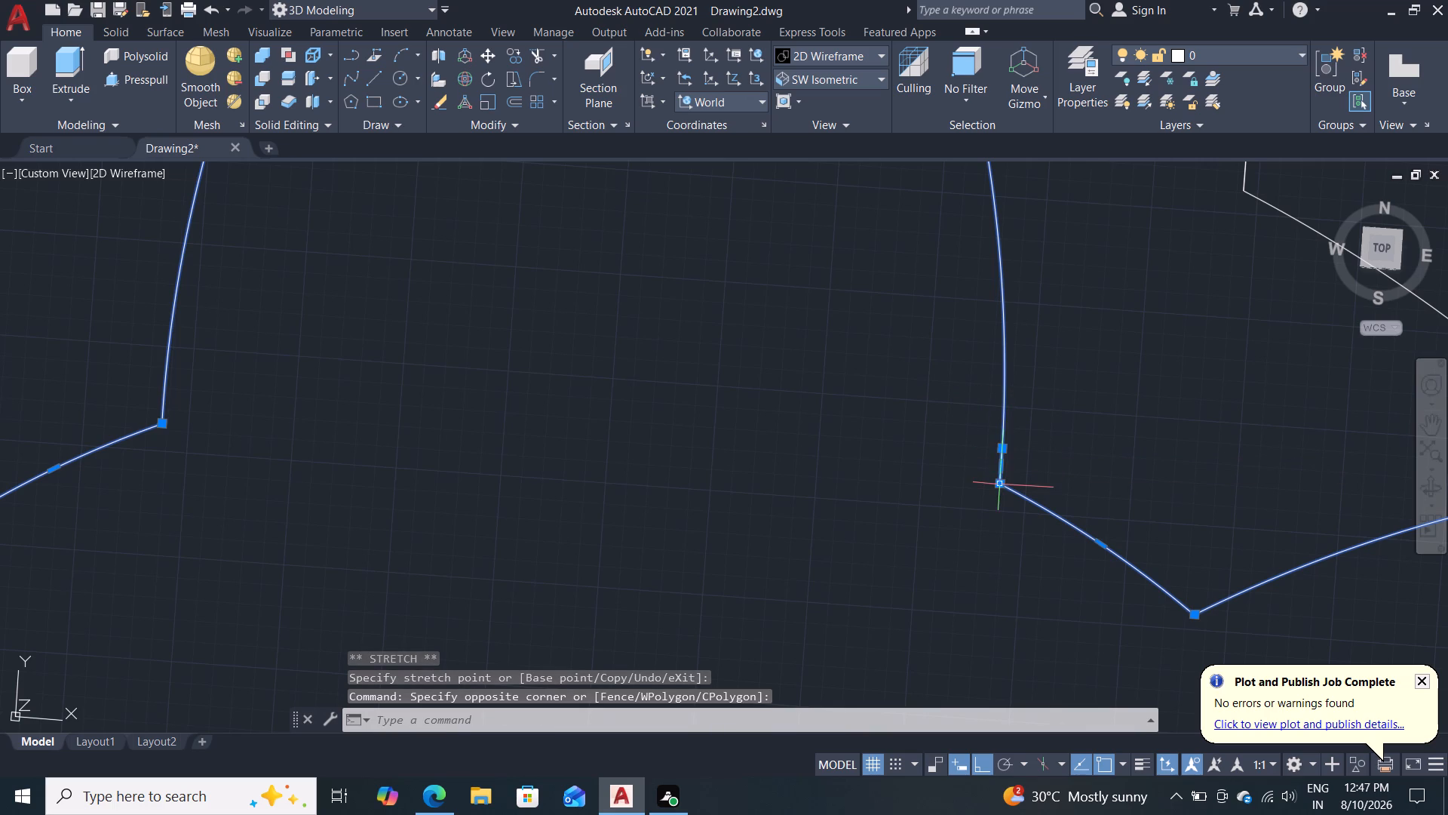
left_click(997, 484)
key("Escape")
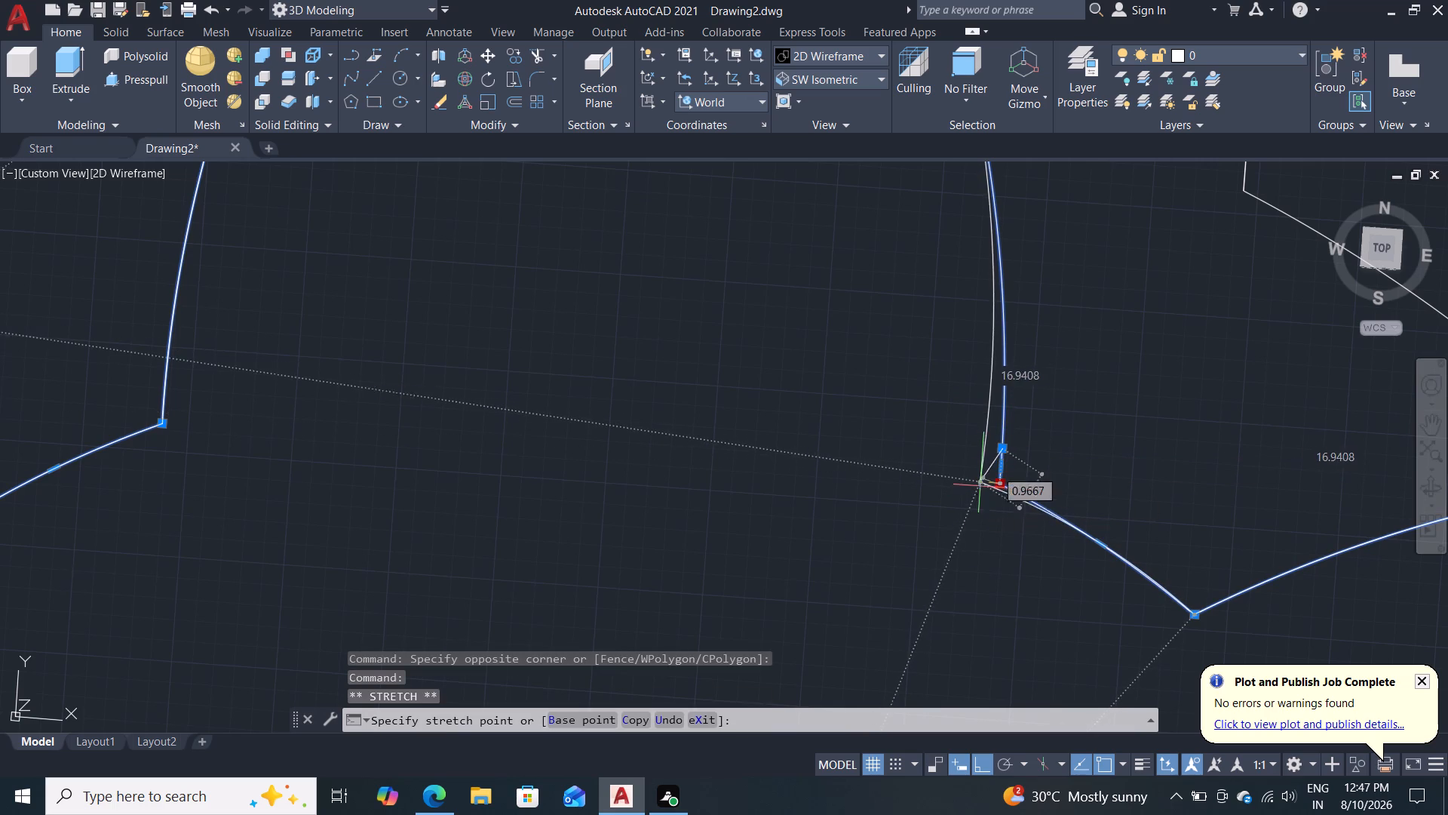
left_click(1001, 447)
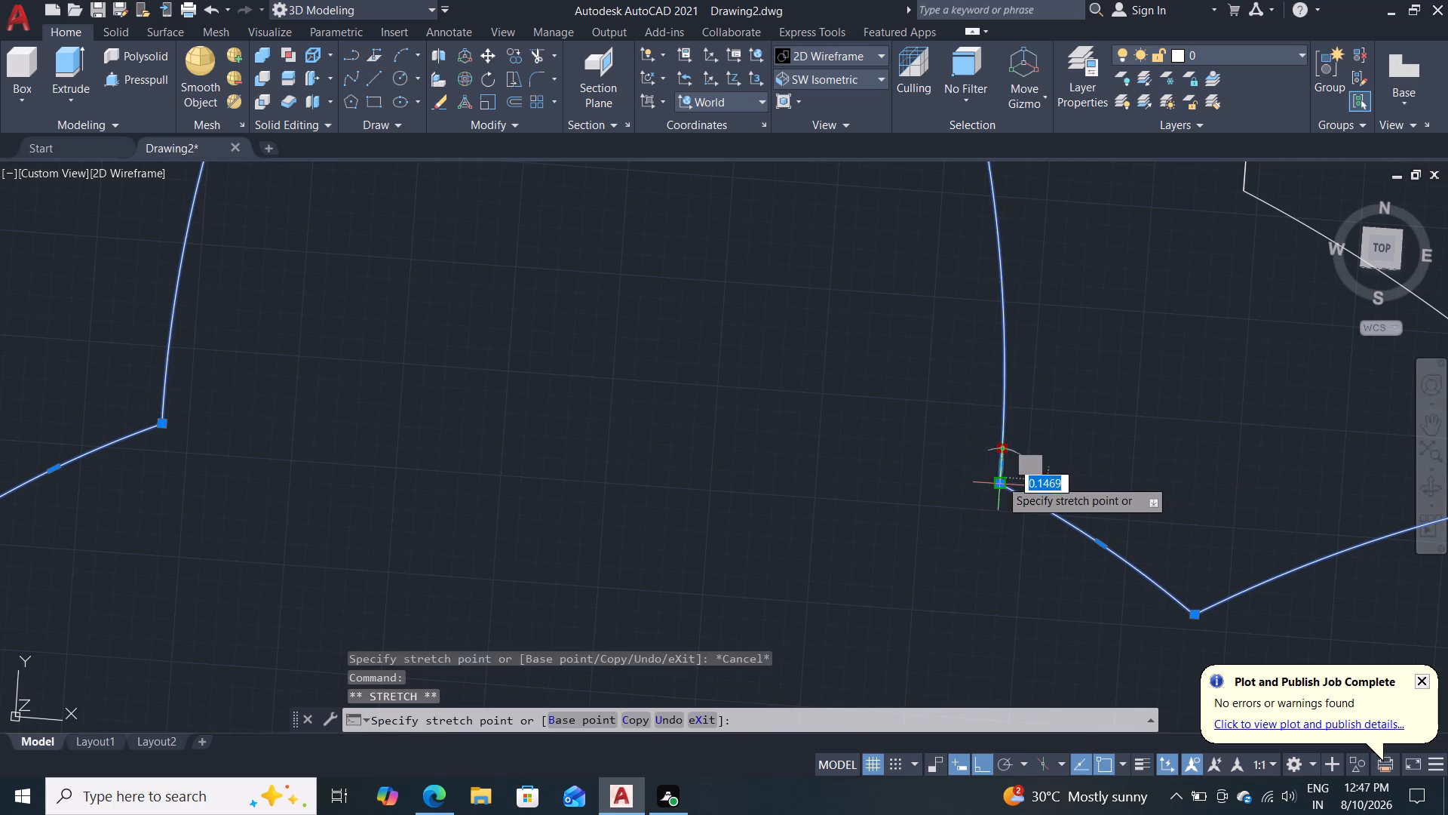
left_click(999, 481)
scroll(811, 488, "down", 1)
key("Escape")
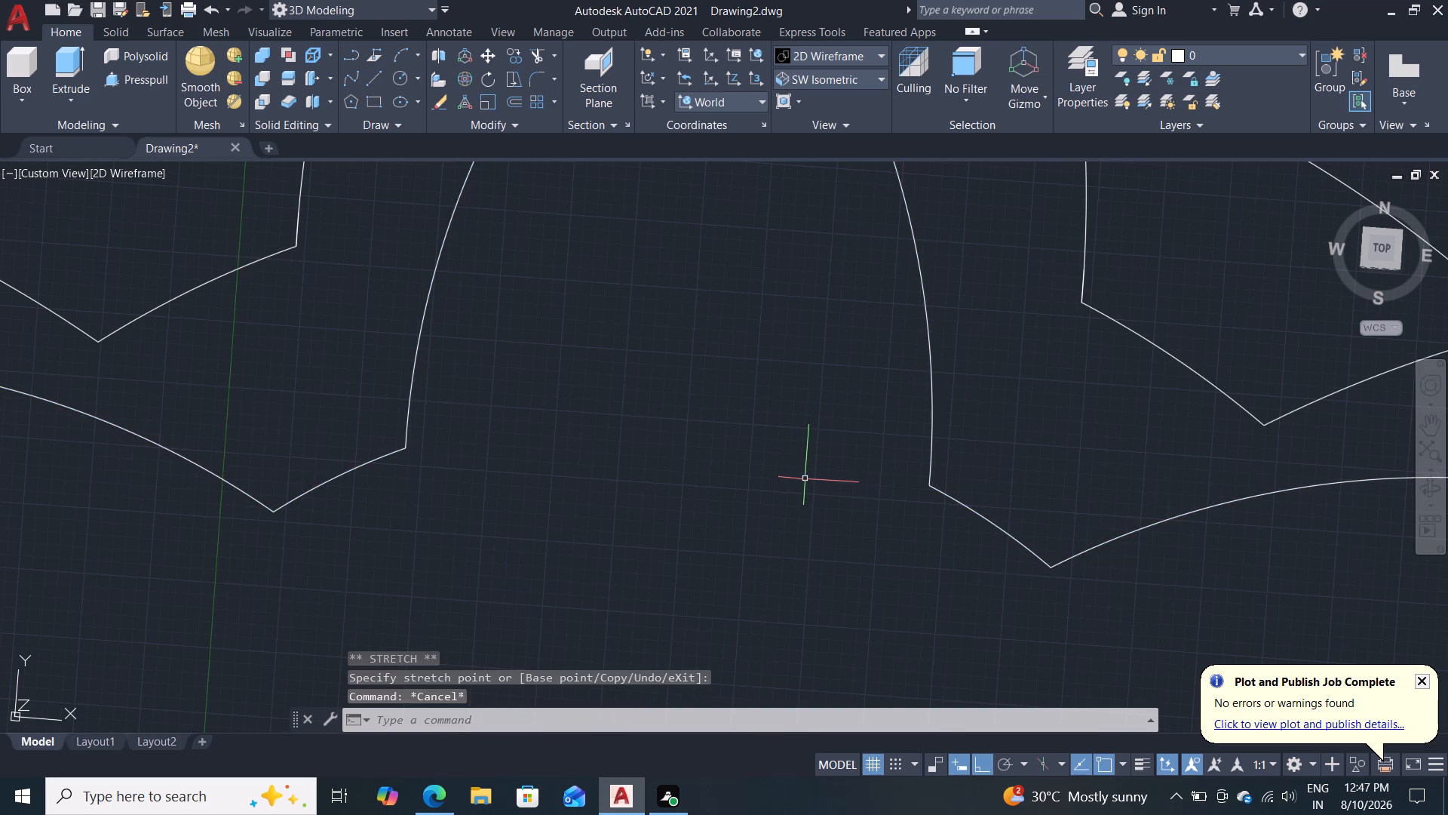
Join the separate tooth and the rest of the smallest six-tooth outline into one polyline.
left_click(932, 444)
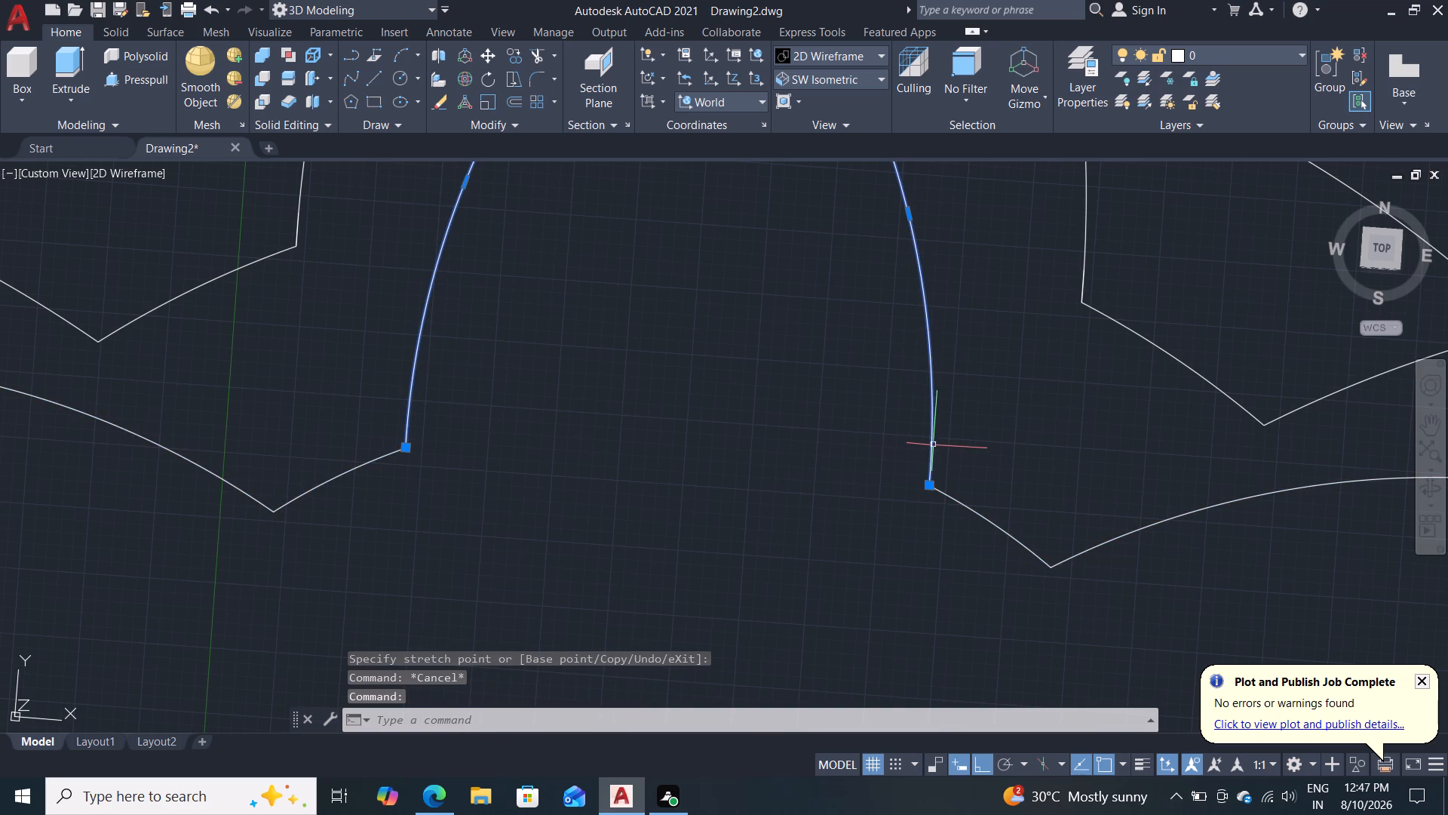
left_click(977, 509)
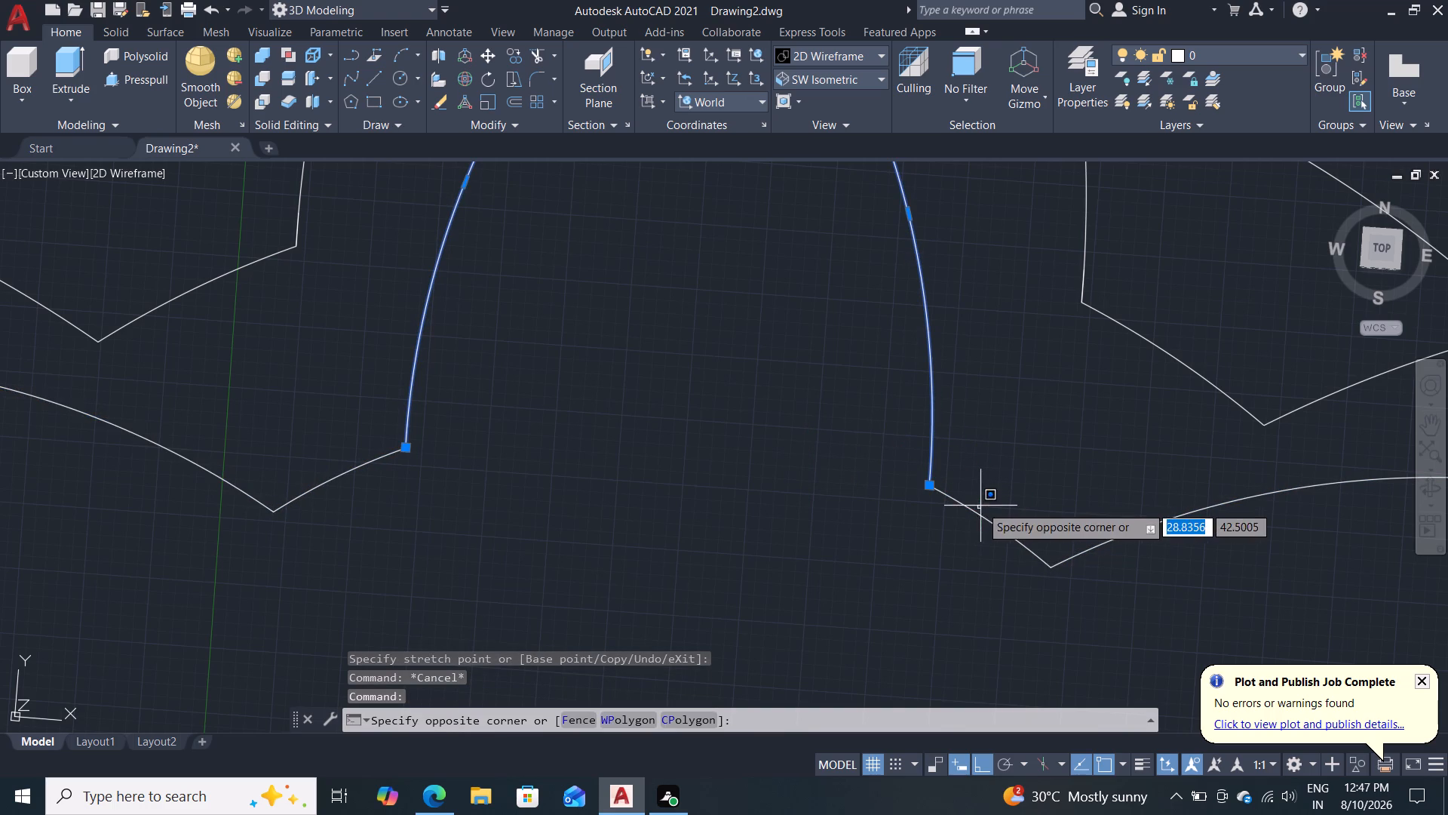
left_click(971, 517)
key("j")
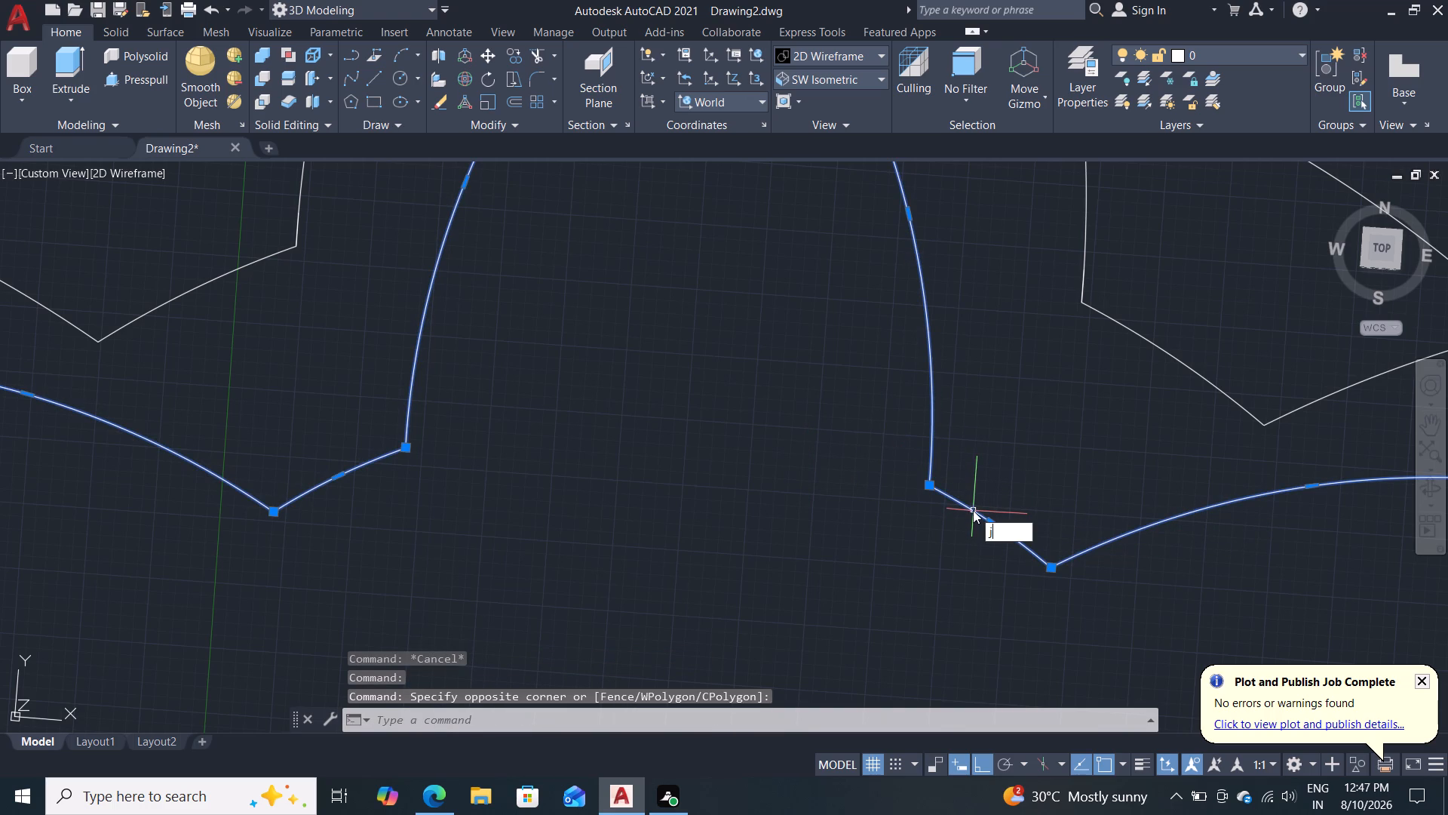
key("Return")
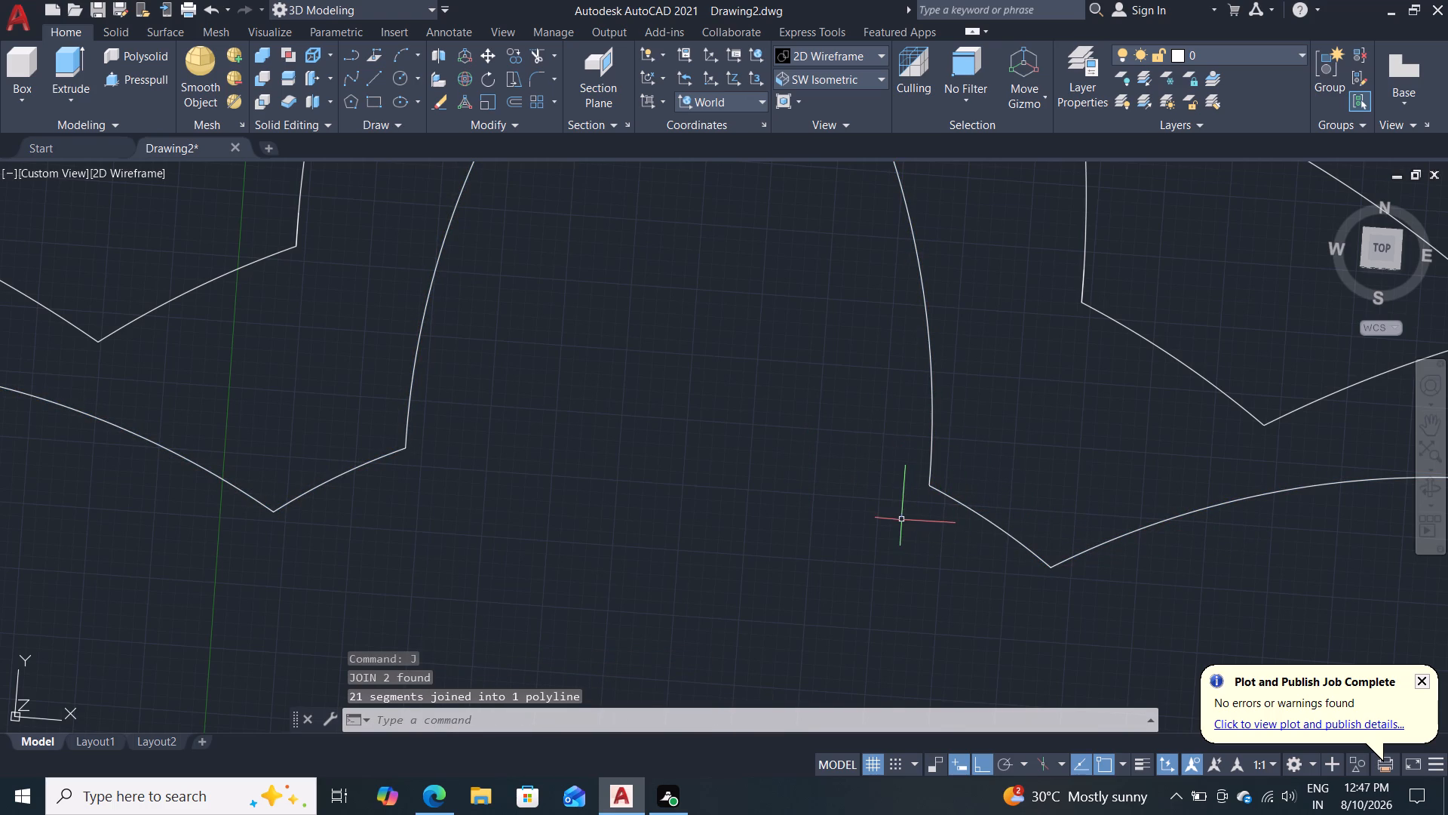
left_click(406, 428)
key("Escape")
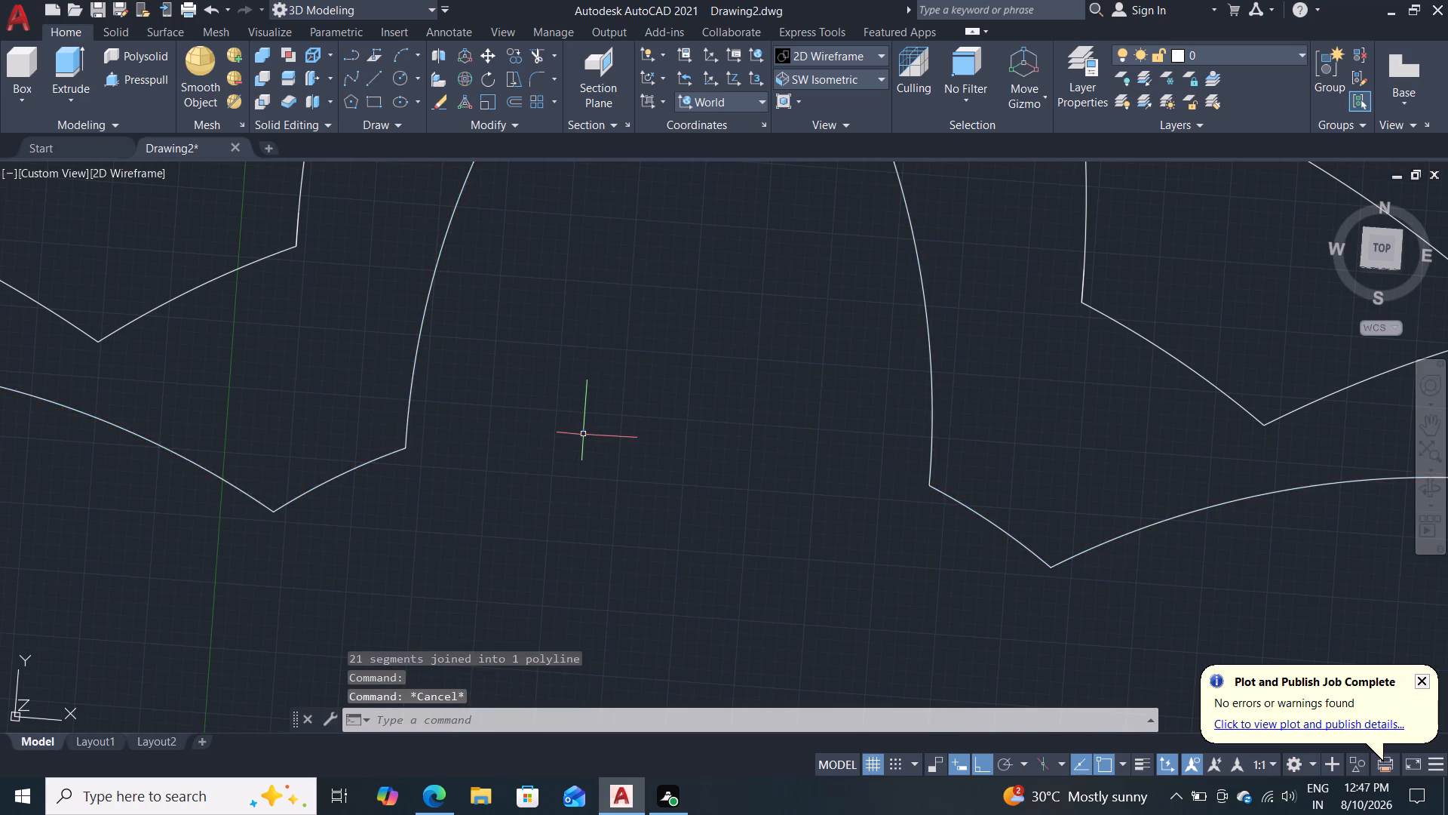
Stretch both lower ends of the separate tooth on the middle six-tooth outline onto the adjoining root corners.
scroll(583, 434, "down", 2)
scroll(573, 440, "up", 2)
middle_click_drag(591, 413, 609, 487)
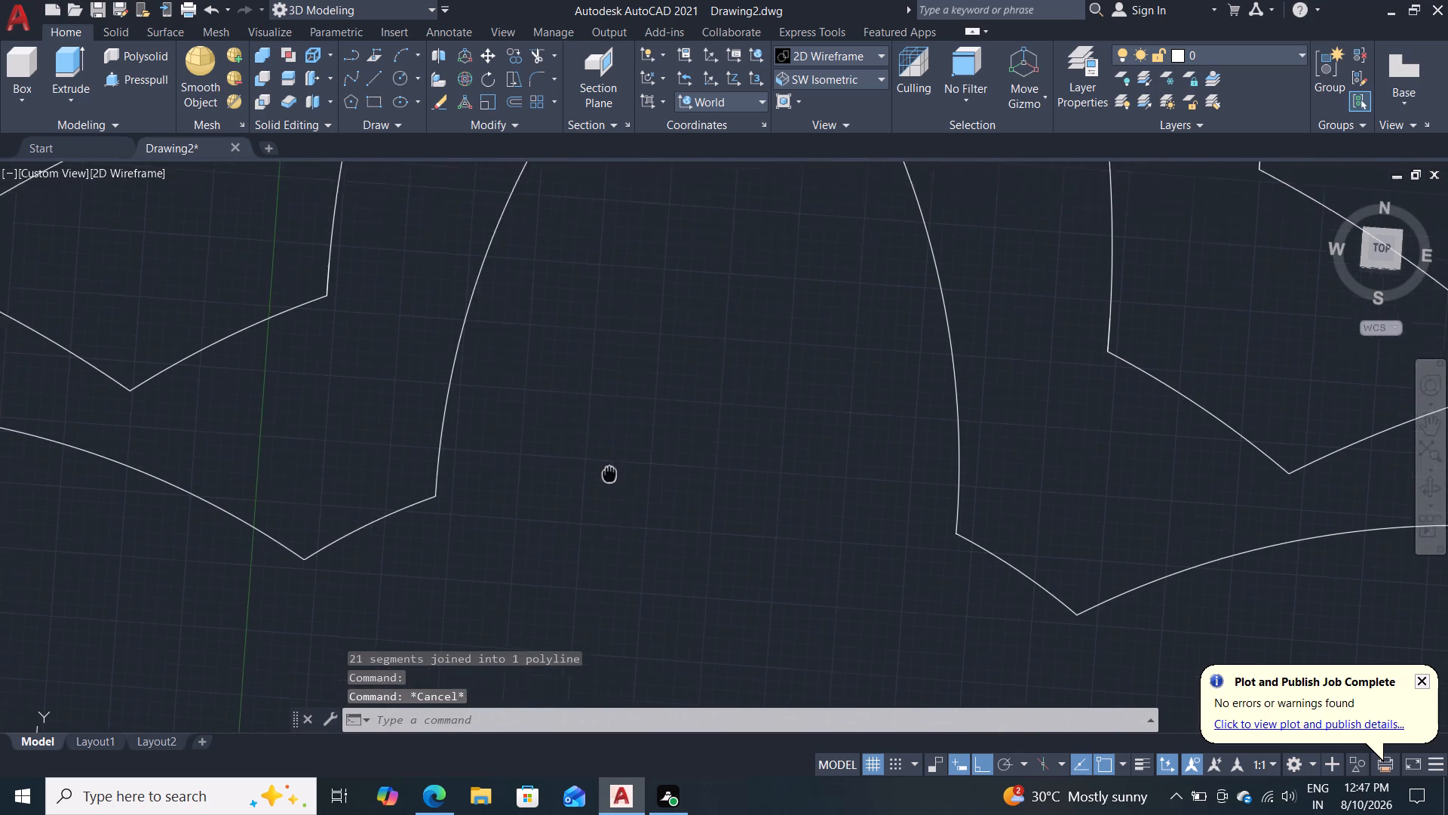
middle_click_drag(609, 487, 629, 596)
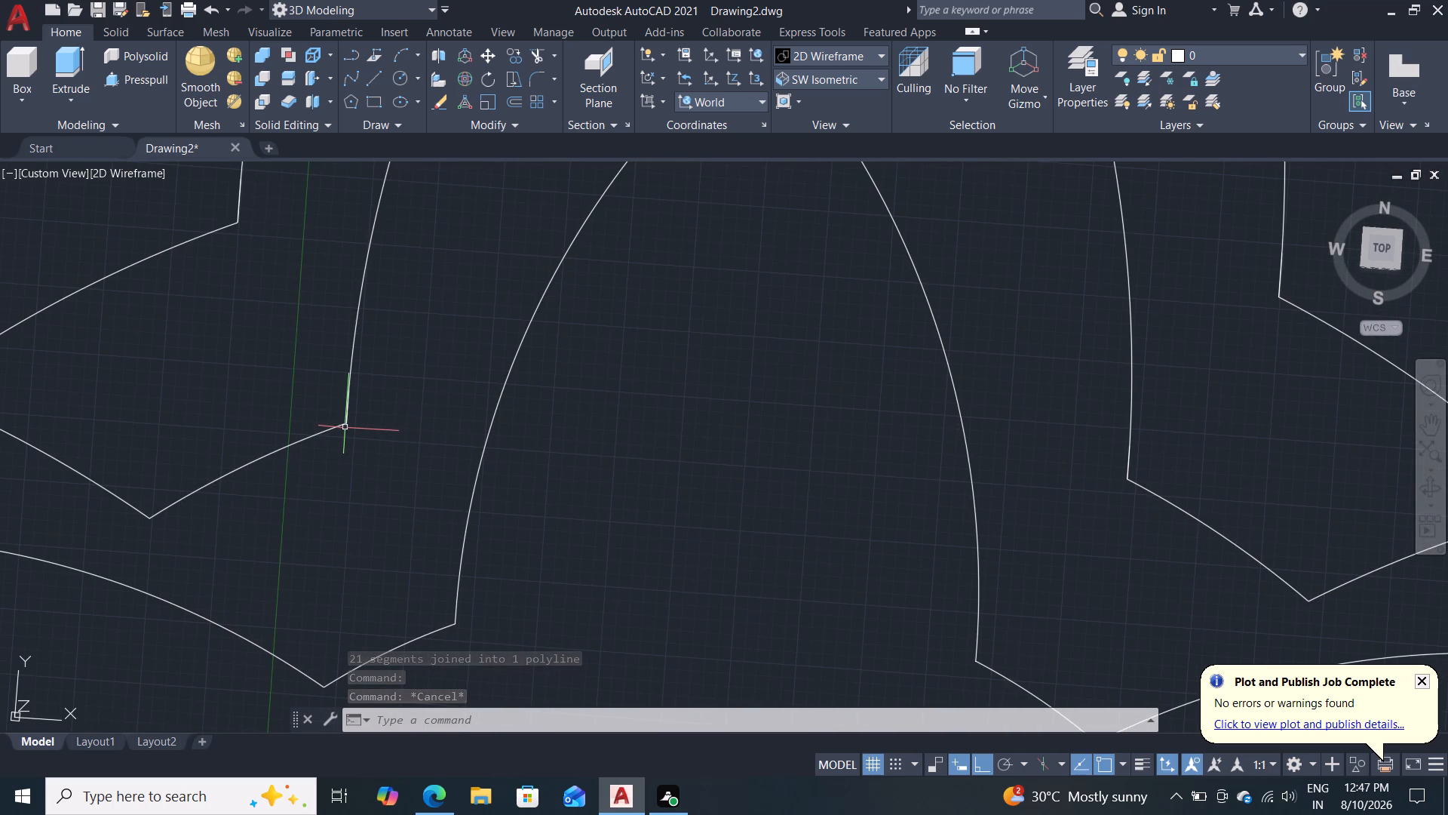
left_click(343, 427)
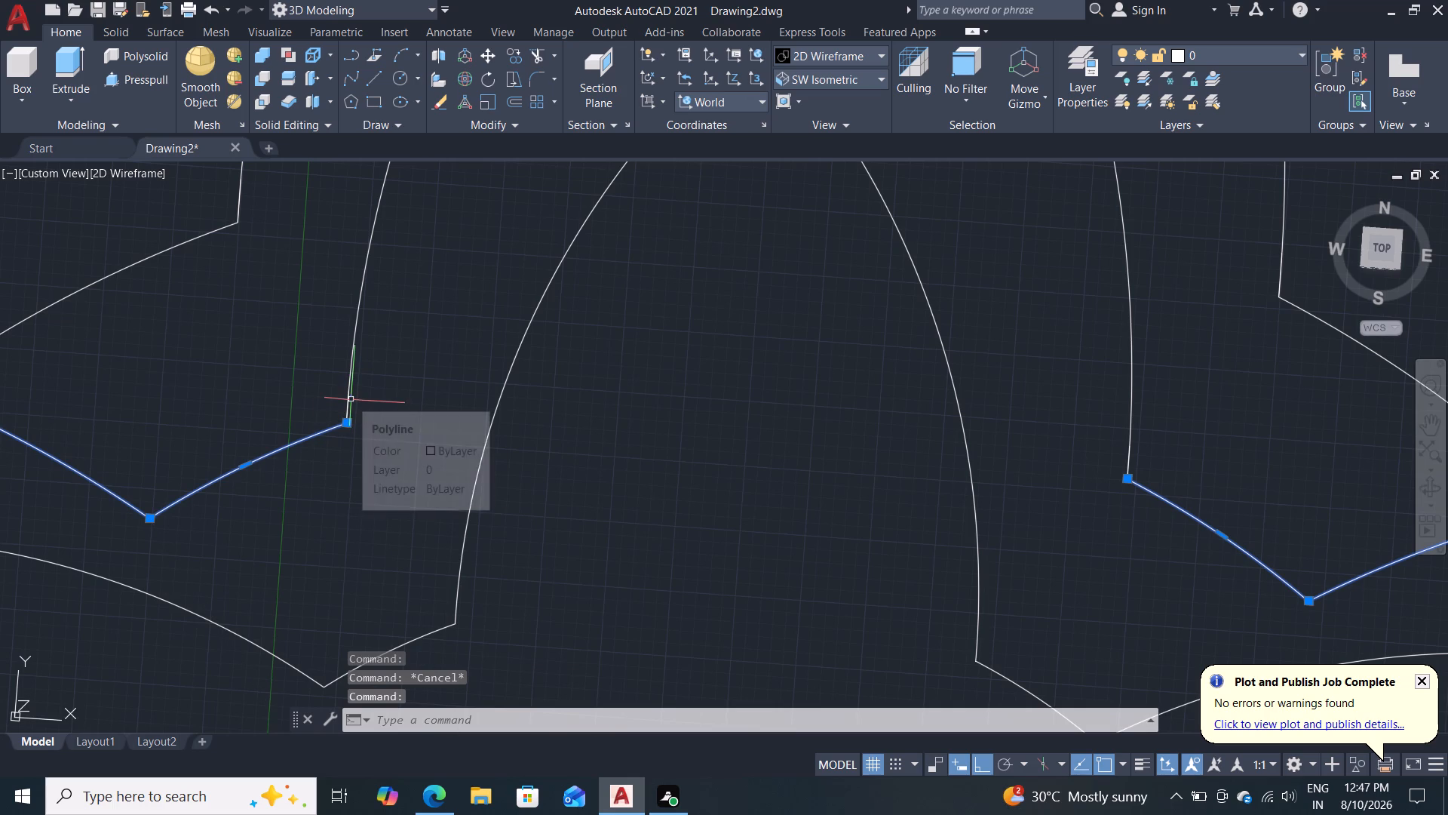
left_click(349, 398)
scroll(437, 397, "up", 2)
middle_click_drag(416, 381, 446, 438)
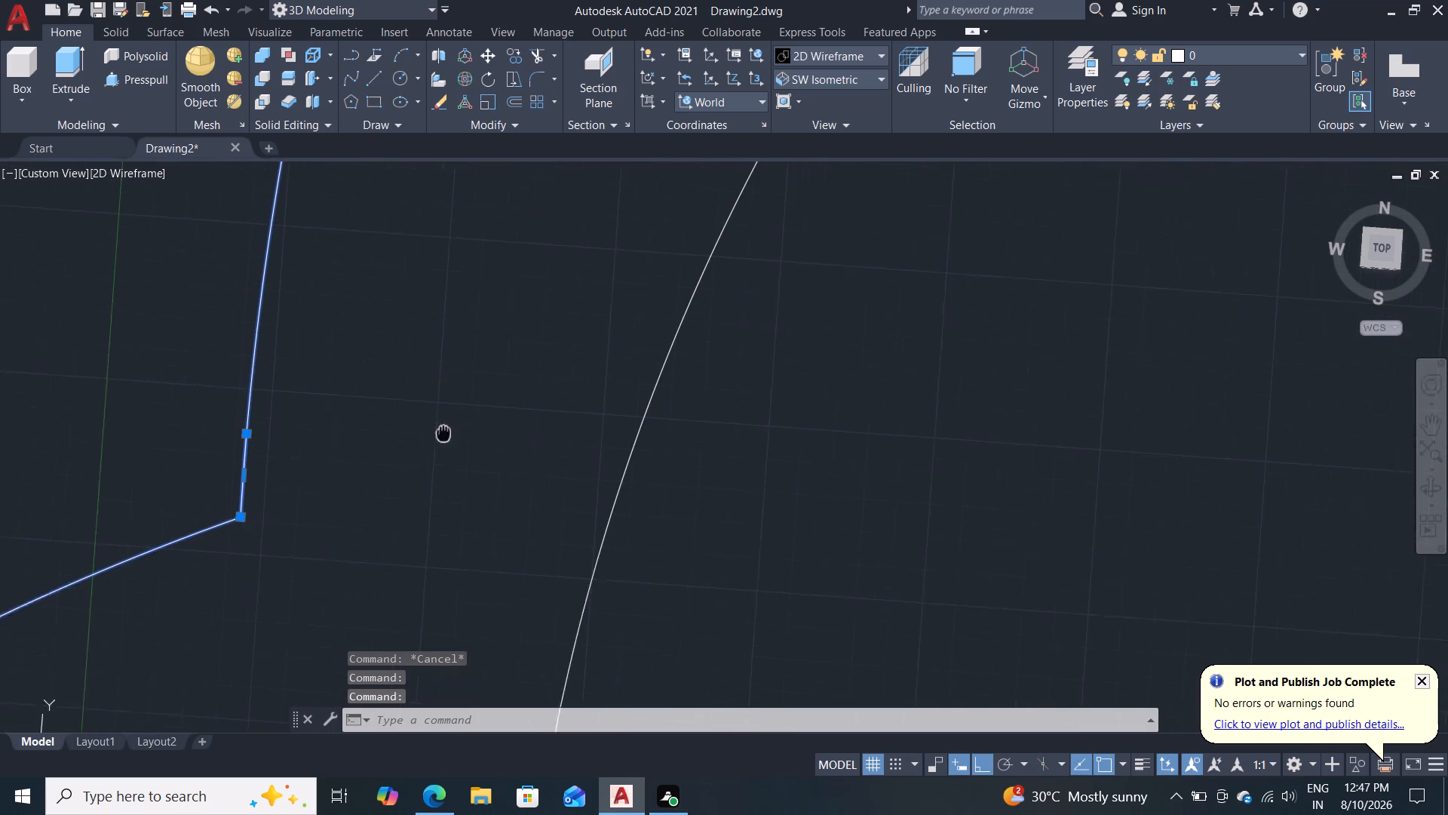
middle_click_drag(446, 438, 451, 448)
left_click(260, 454)
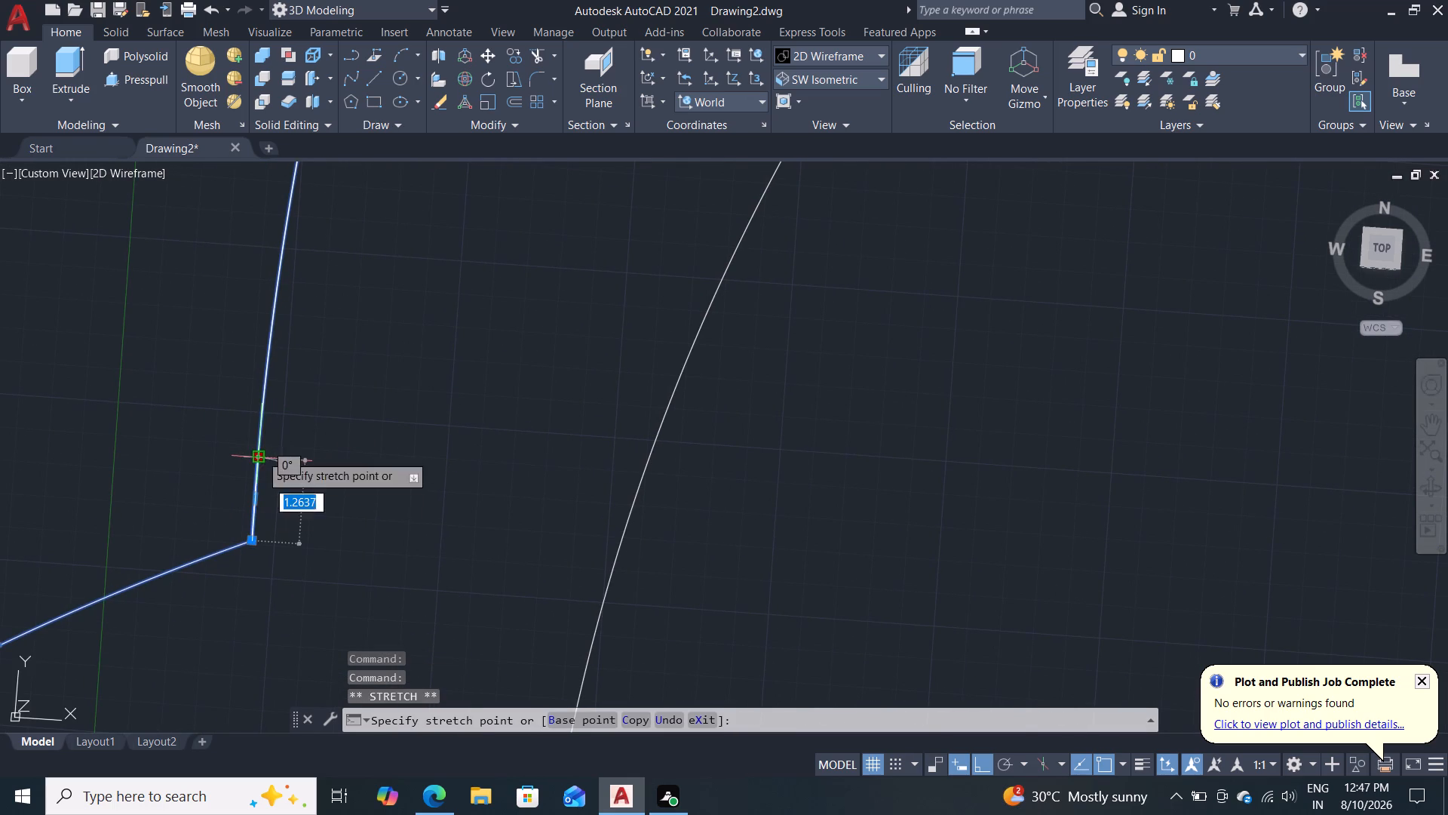
left_click(252, 538)
scroll(396, 501, "down", 1)
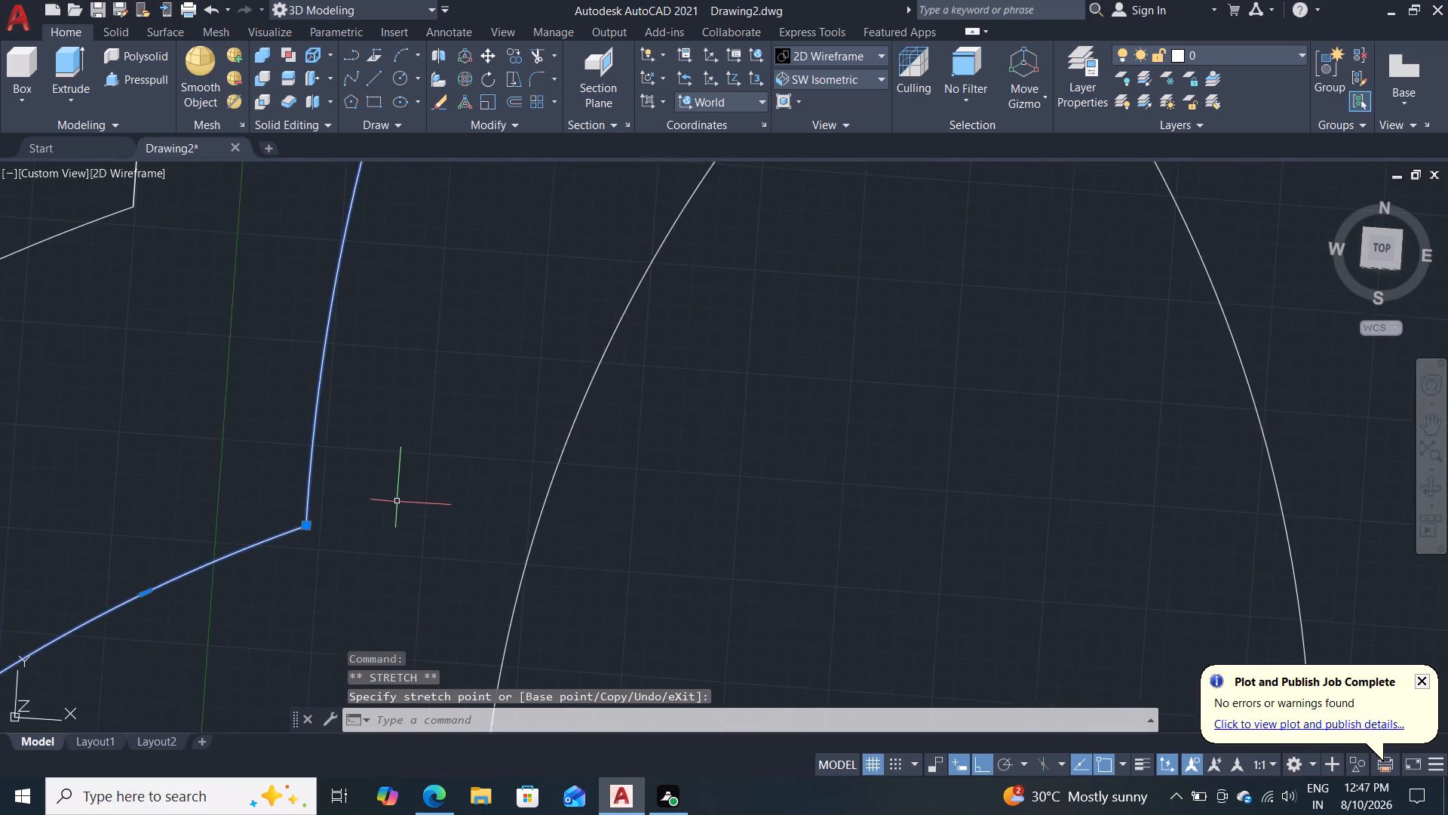
middle_click_drag(390, 497, 0, 501)
middle_click_drag(928, 380, 882, 358)
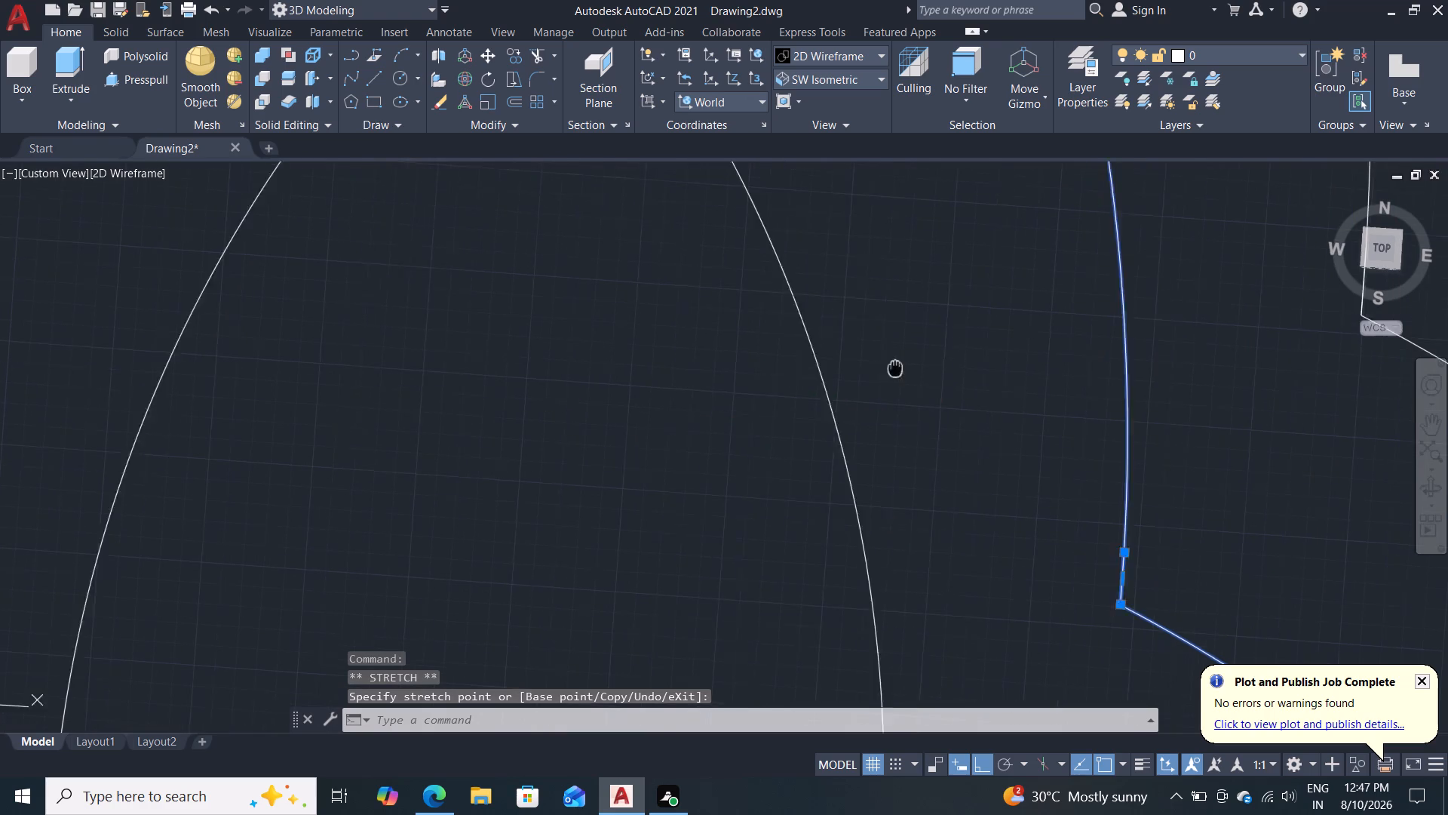
middle_click_drag(882, 358, 618, 288)
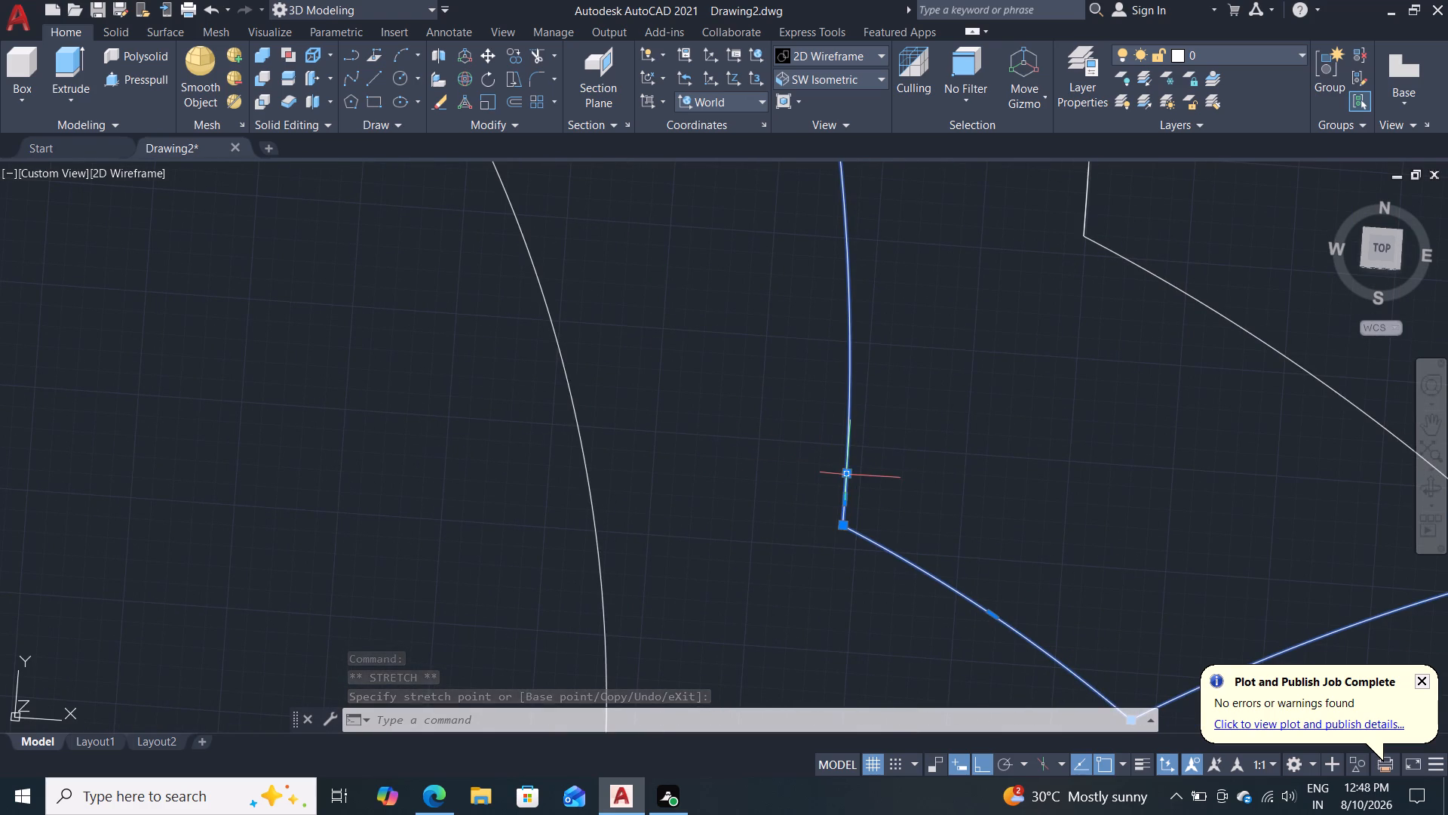
left_click(843, 473)
left_click(846, 527)
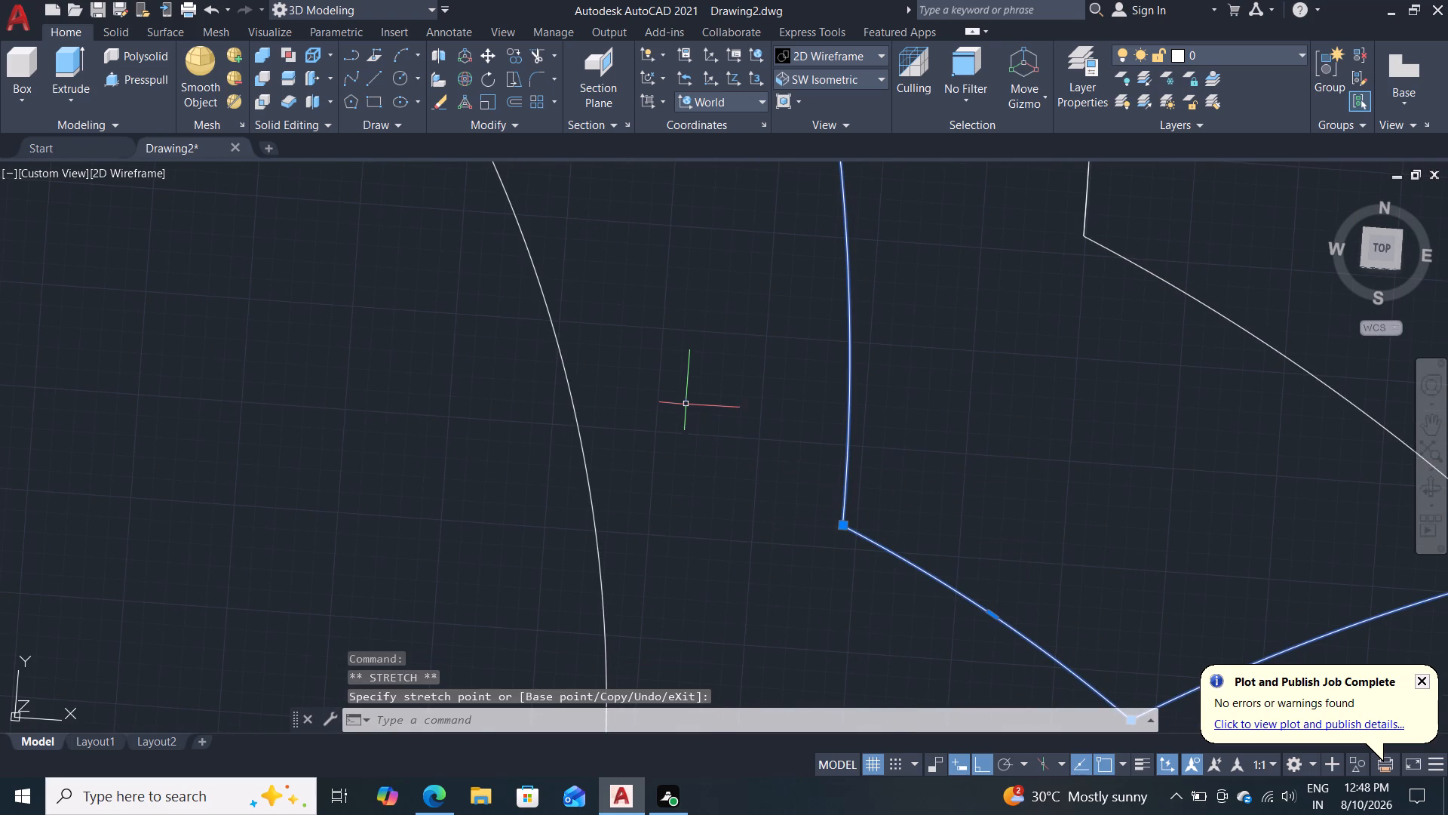
Join the separate tooth and the rest of the middle six-tooth outline into one polyline.
key("j")
key("Return")
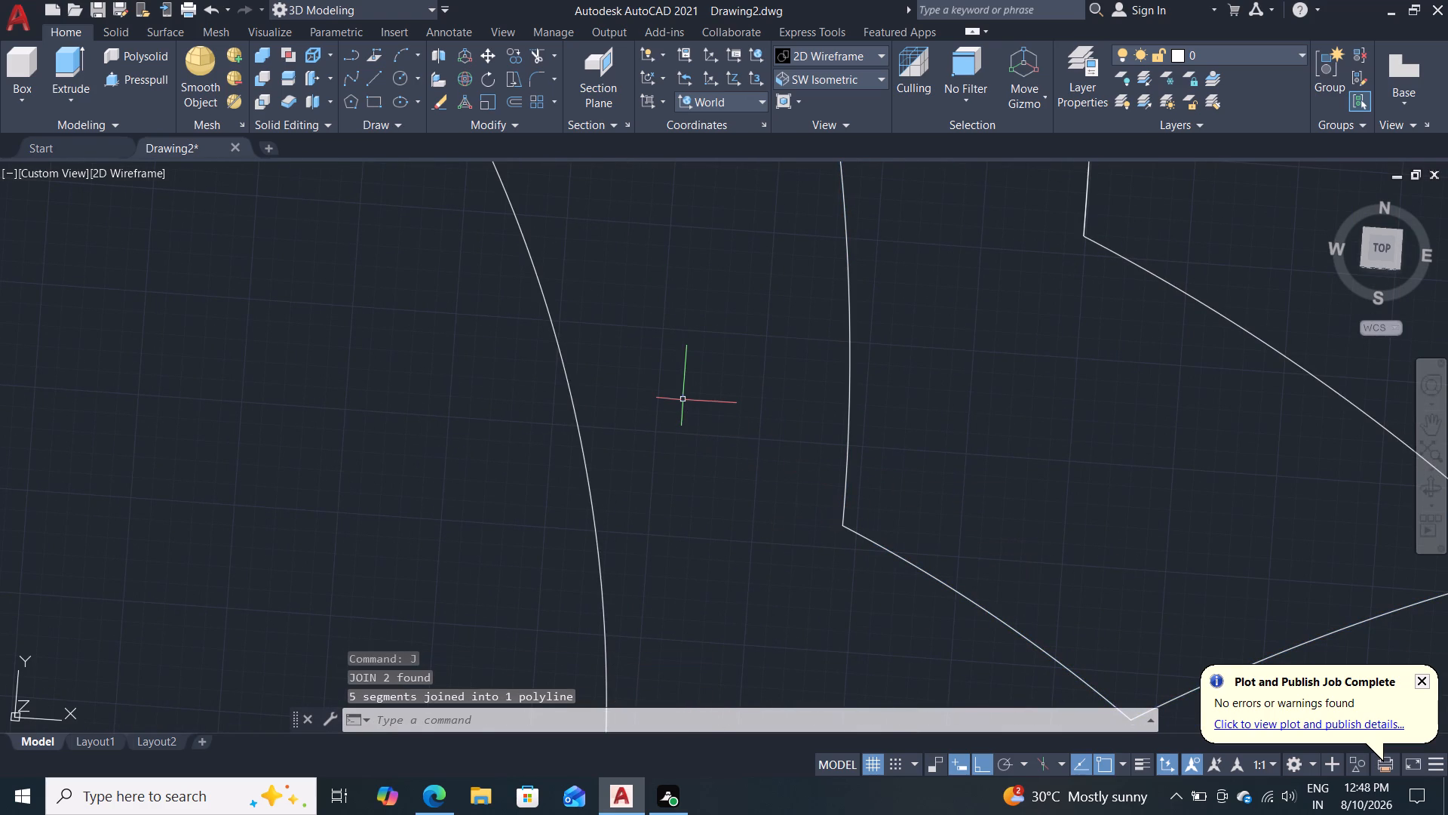
key("Escape")
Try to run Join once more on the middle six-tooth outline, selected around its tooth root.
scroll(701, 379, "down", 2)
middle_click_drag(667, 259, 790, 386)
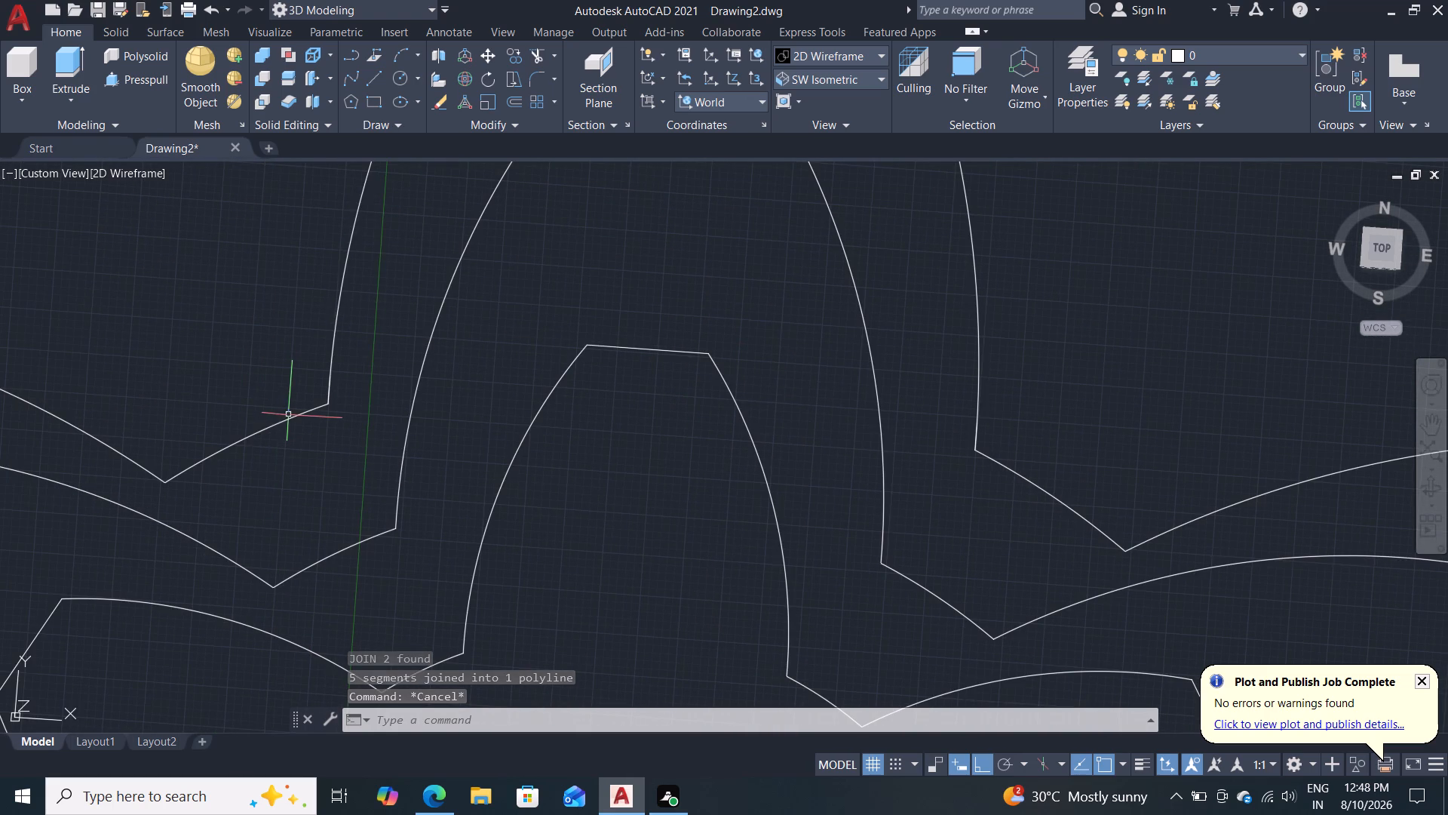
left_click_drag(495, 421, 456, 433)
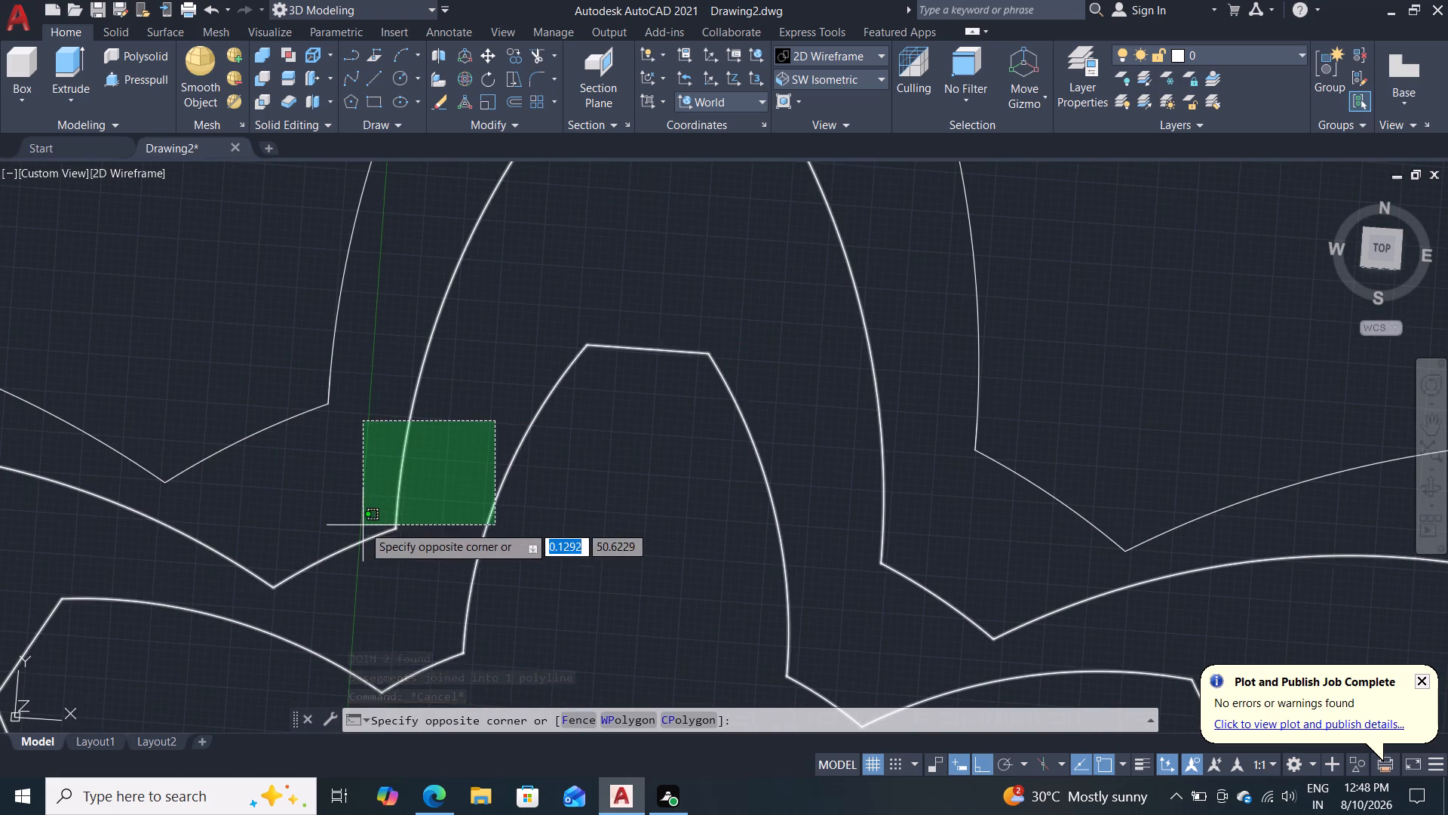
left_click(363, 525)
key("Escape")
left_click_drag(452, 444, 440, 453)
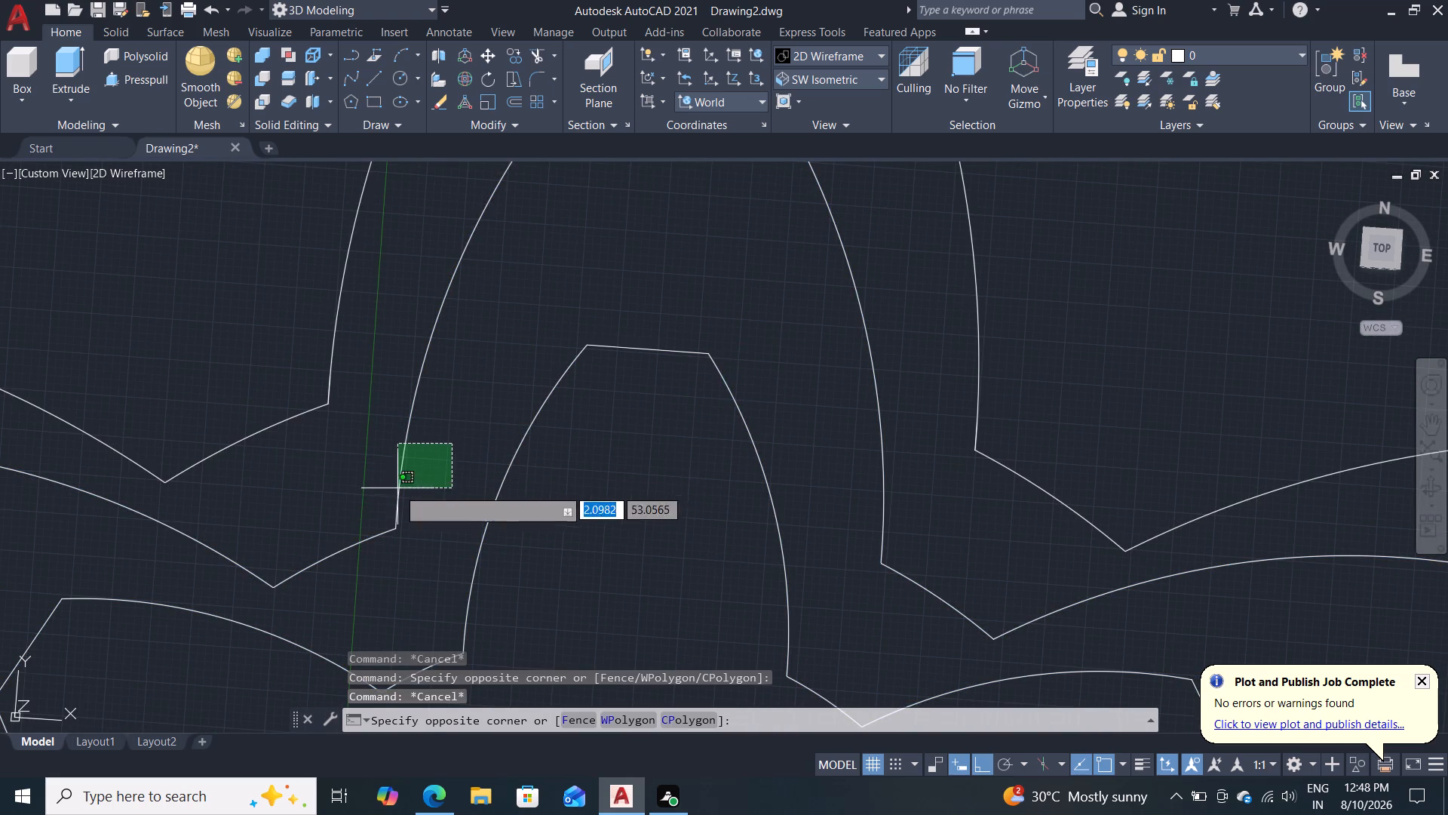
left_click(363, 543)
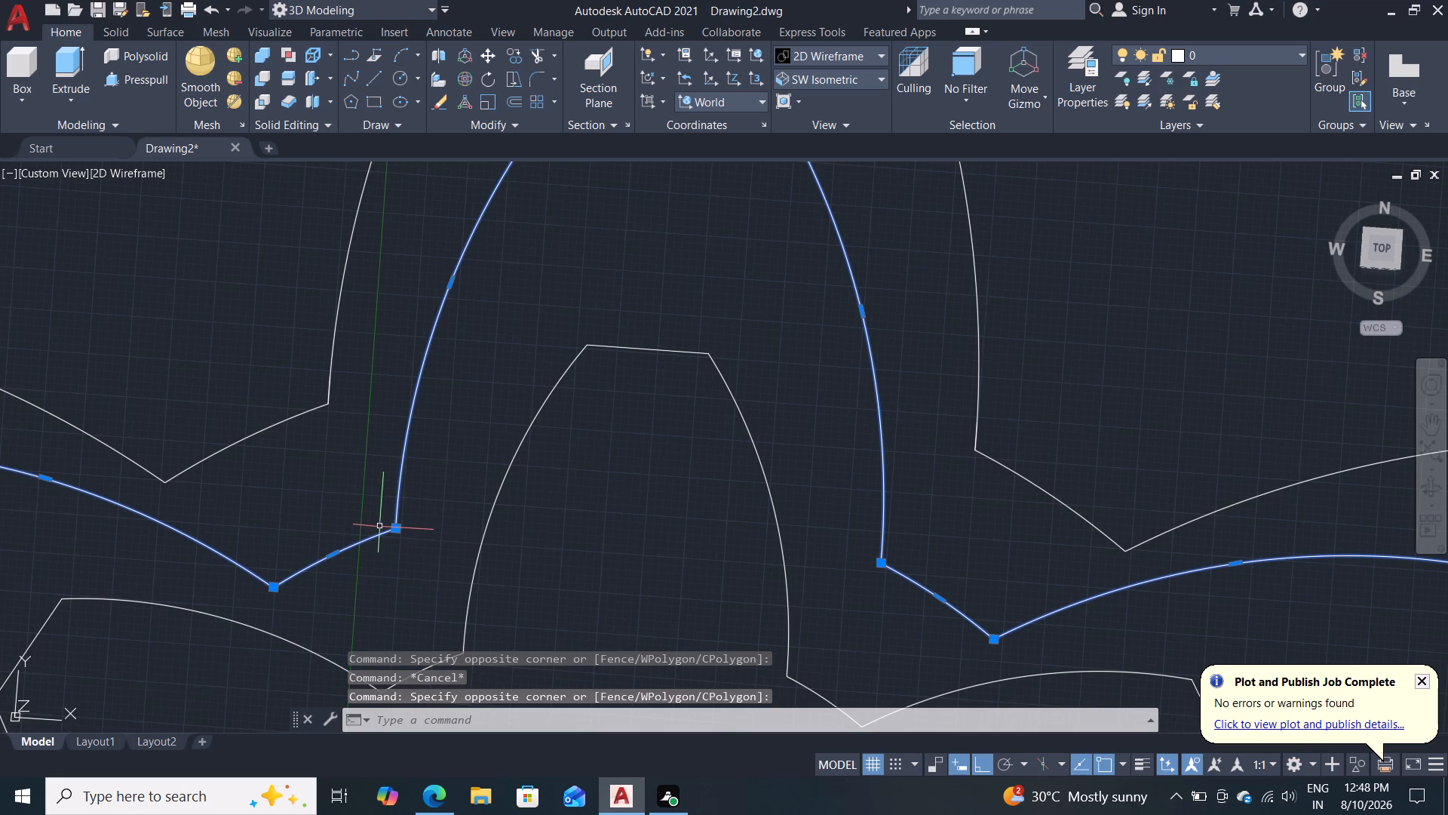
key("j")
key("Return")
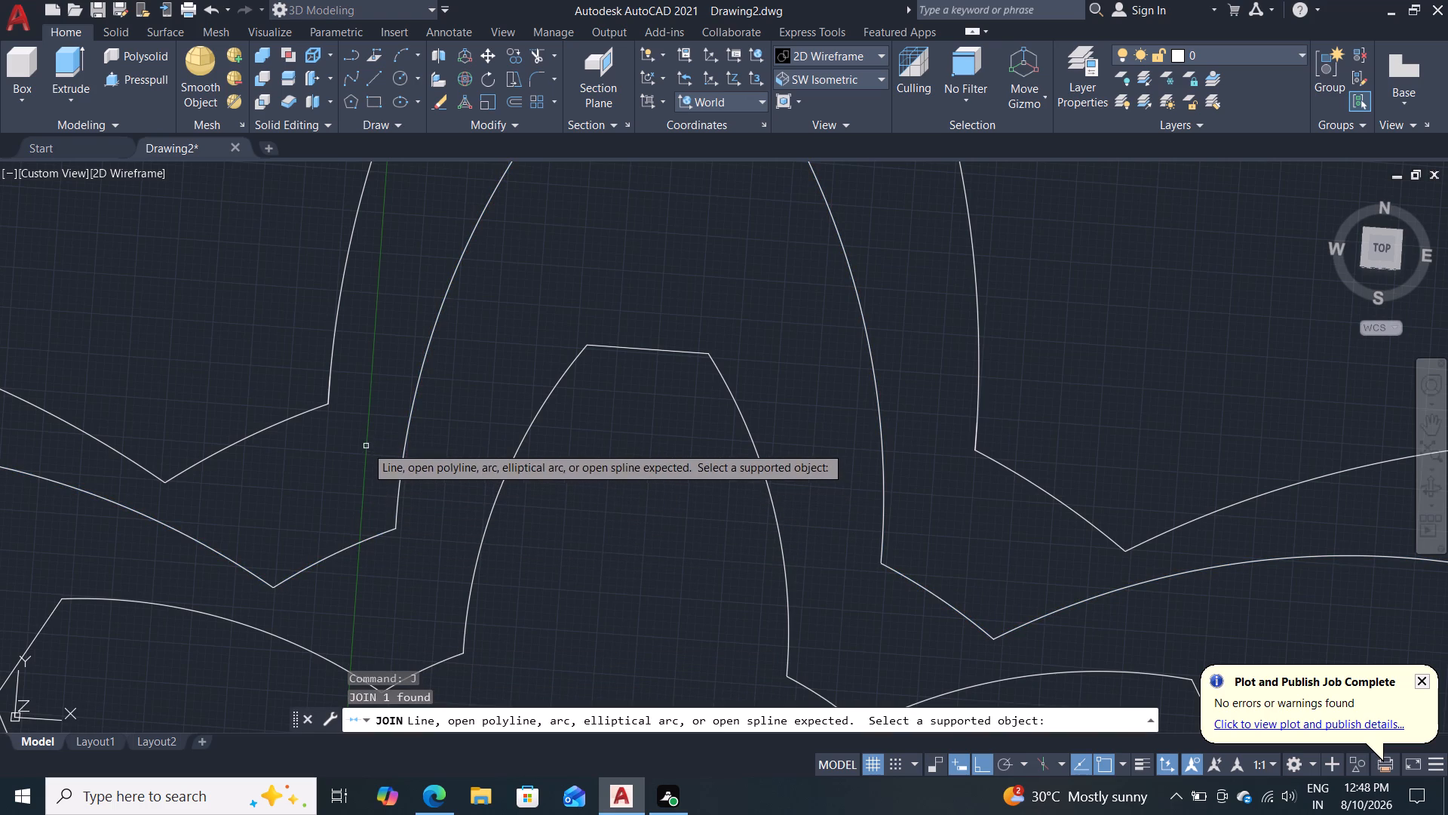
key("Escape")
Stretch both lower ends of the separate tooth on the largest six-tooth outline onto the adjoining root corners.
middle_click_drag(360, 475, 364, 561)
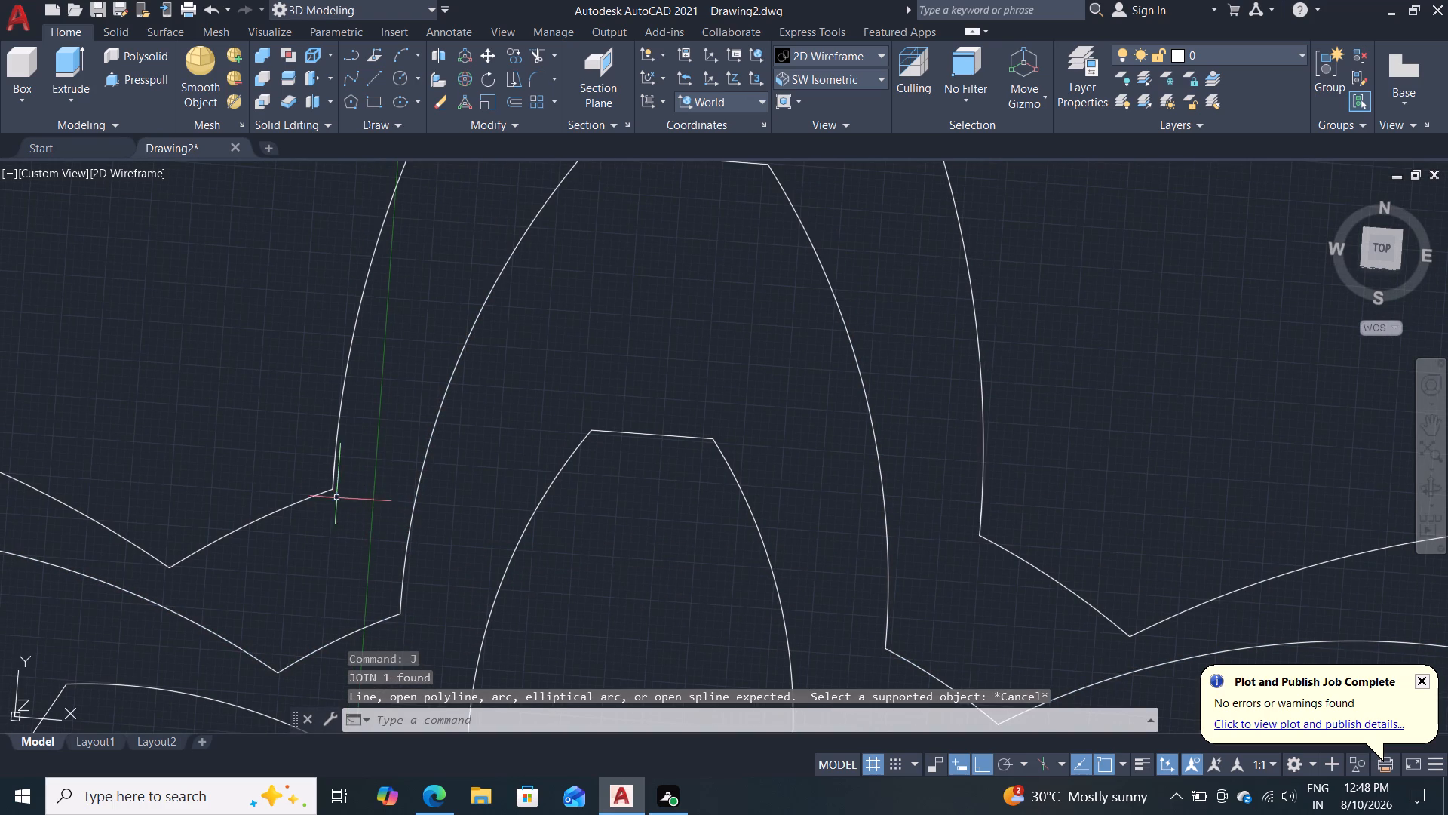
left_click(320, 496)
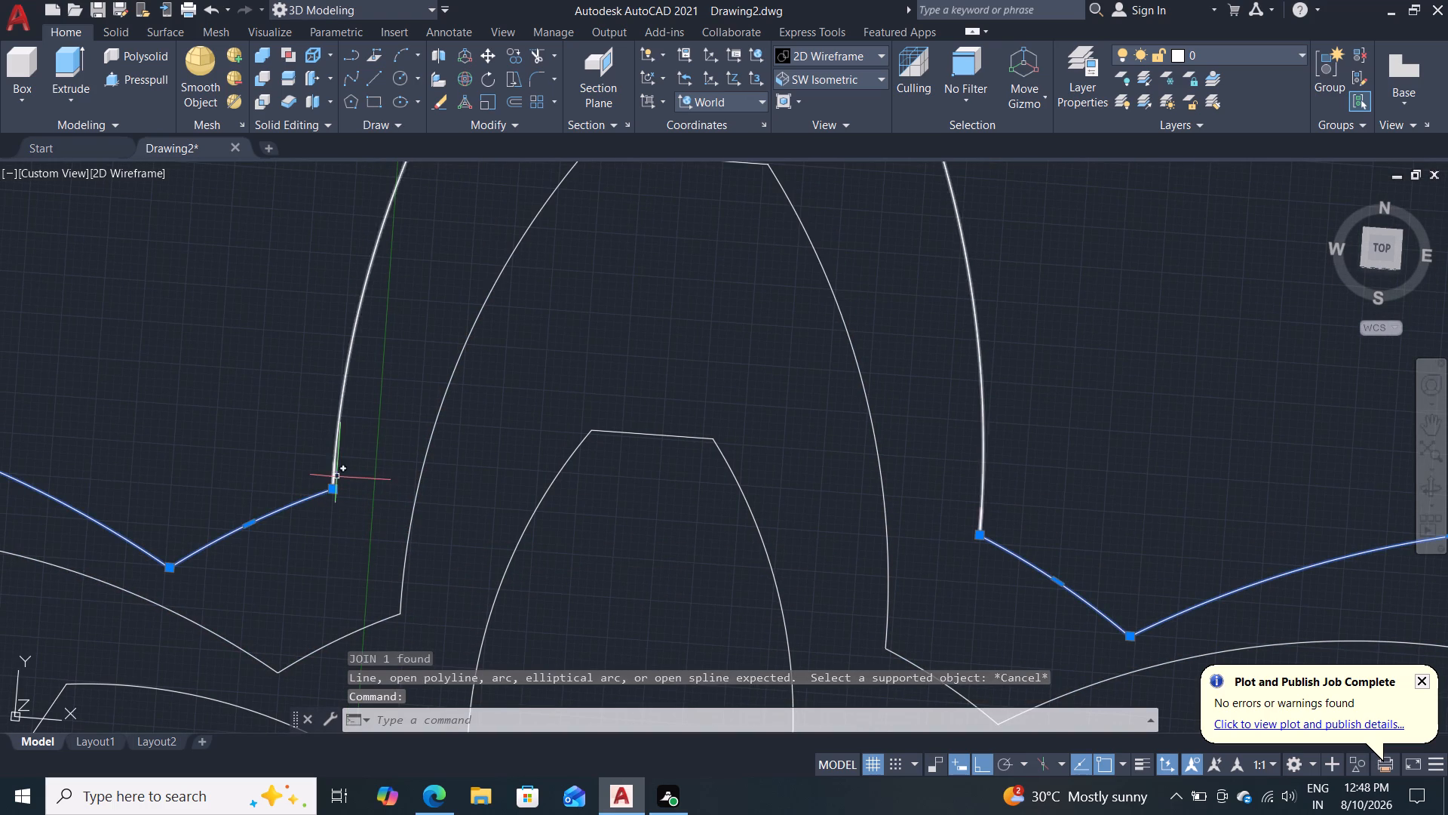
double_click(334, 465)
scroll(362, 472, "up", 2)
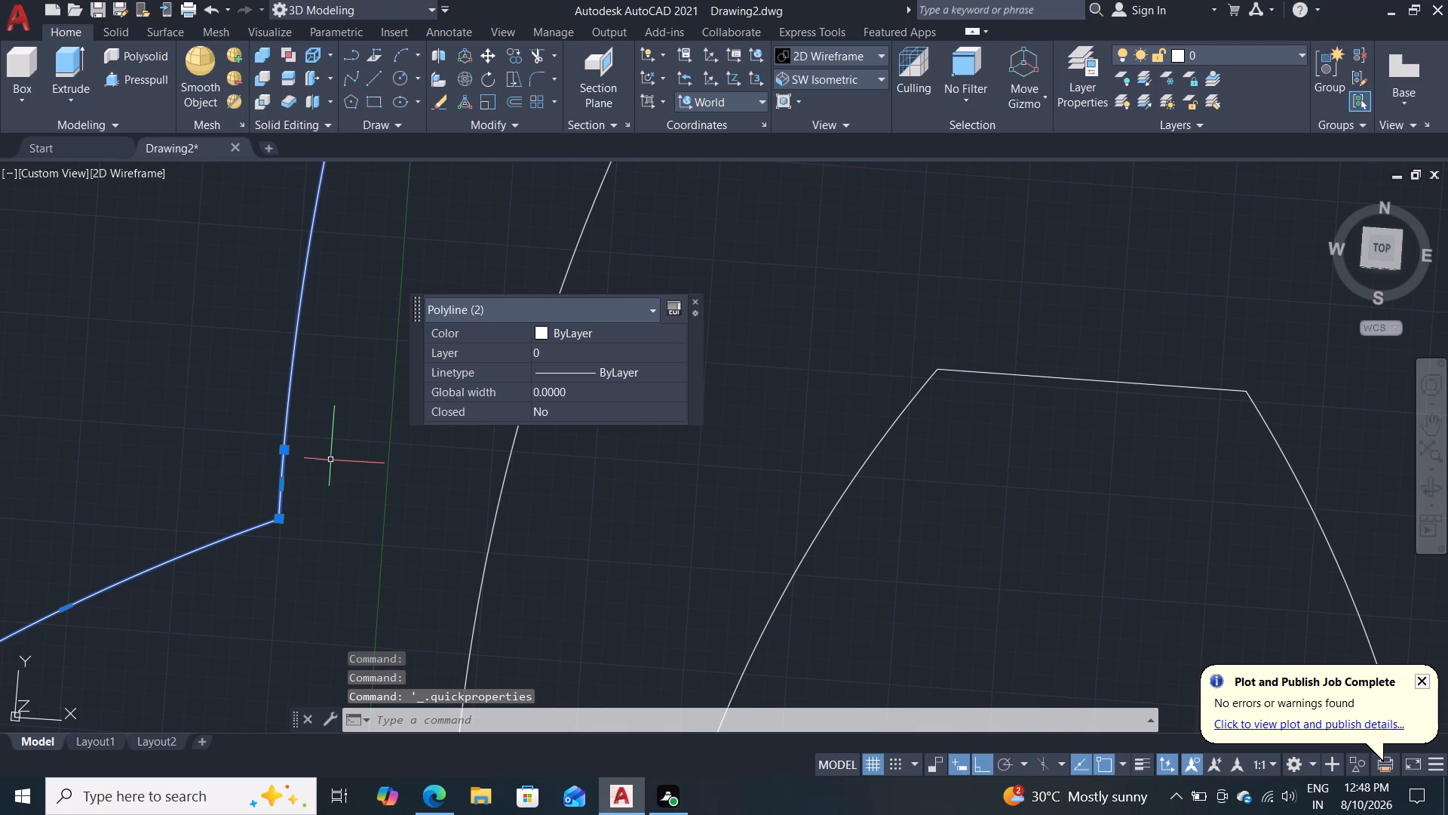
left_click(287, 452)
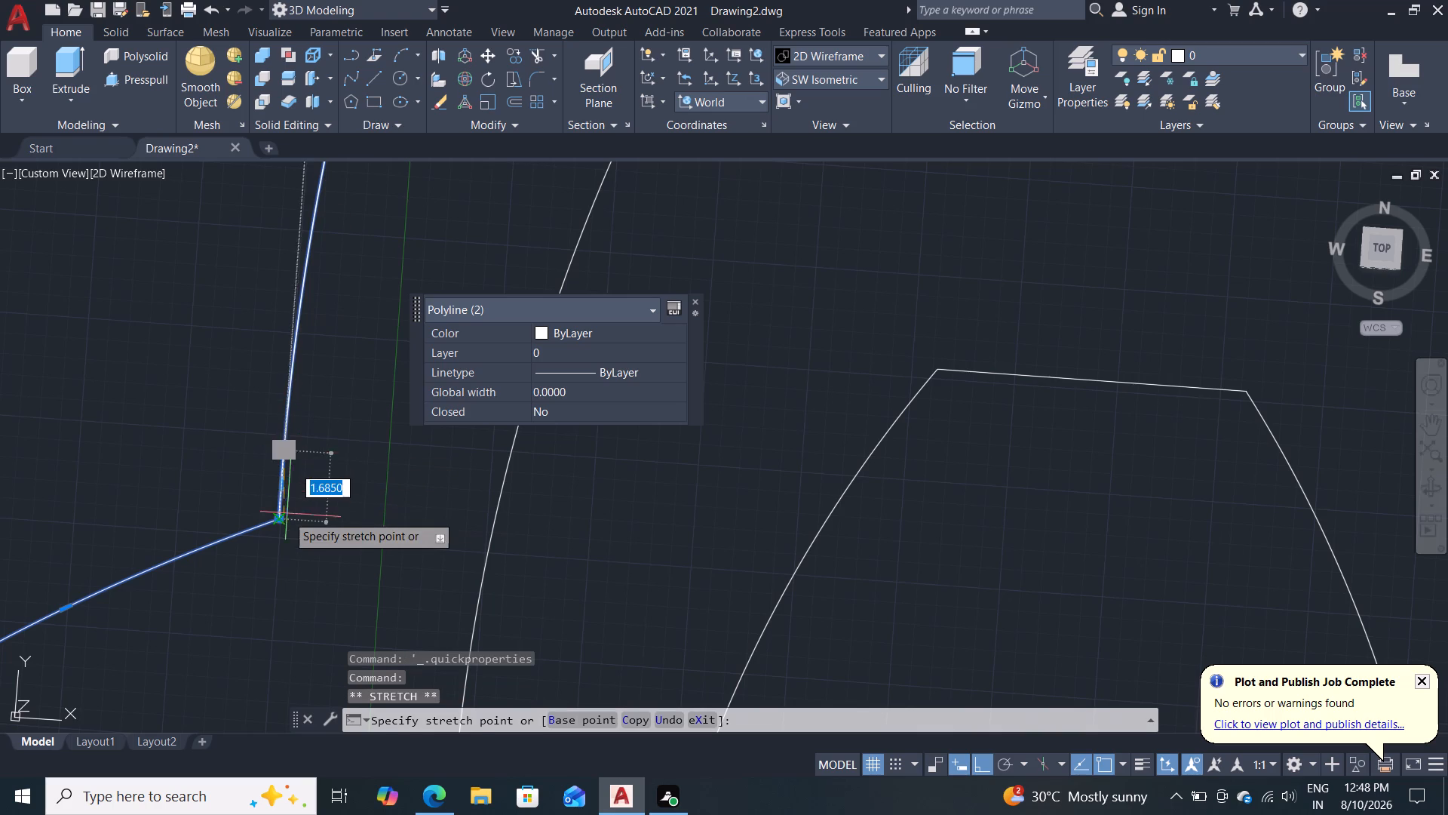
left_click(284, 523)
scroll(360, 497, "down", 1)
middle_click_drag(360, 497, 305, 482)
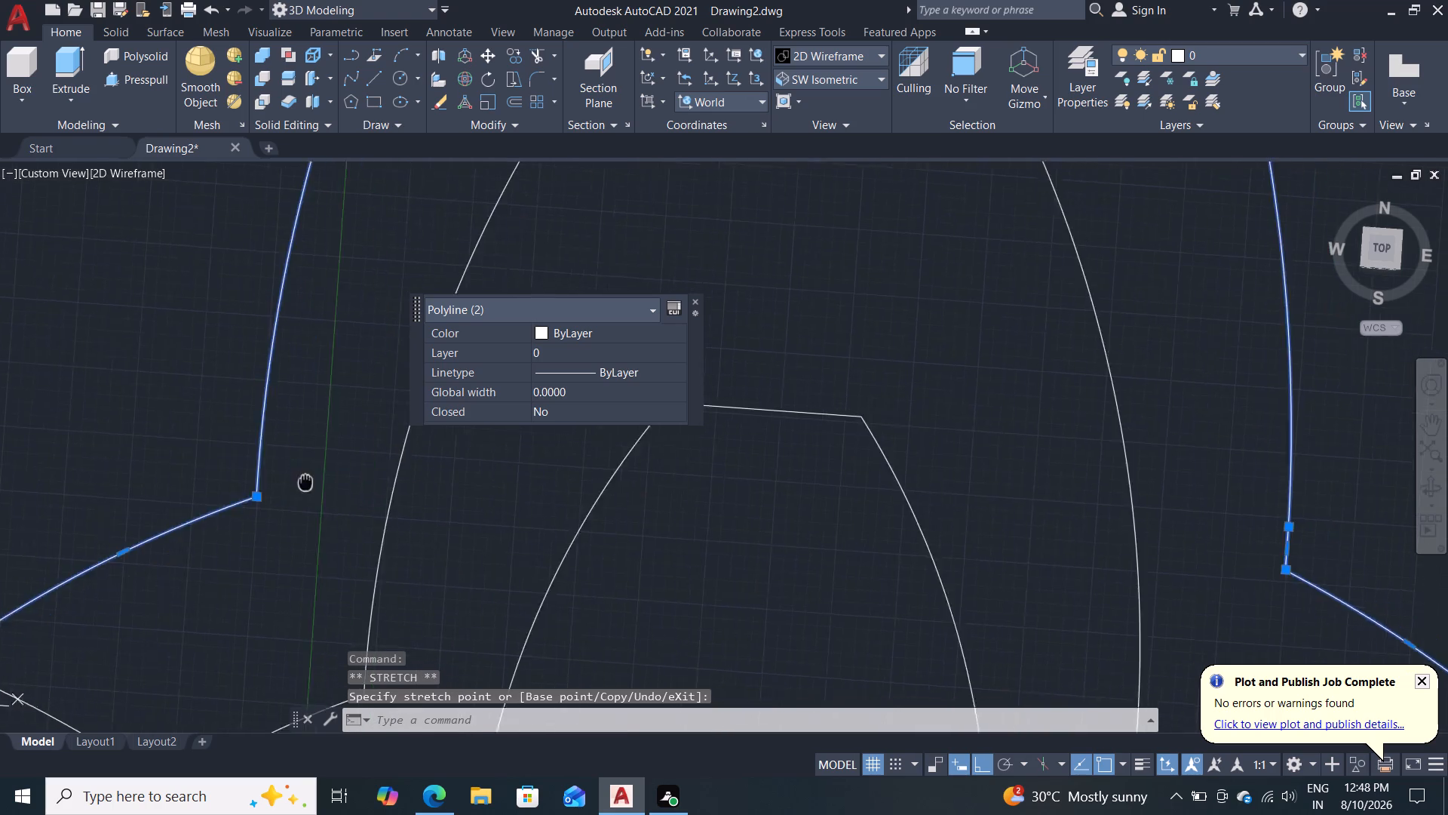
middle_click_drag(305, 482, 66, 500)
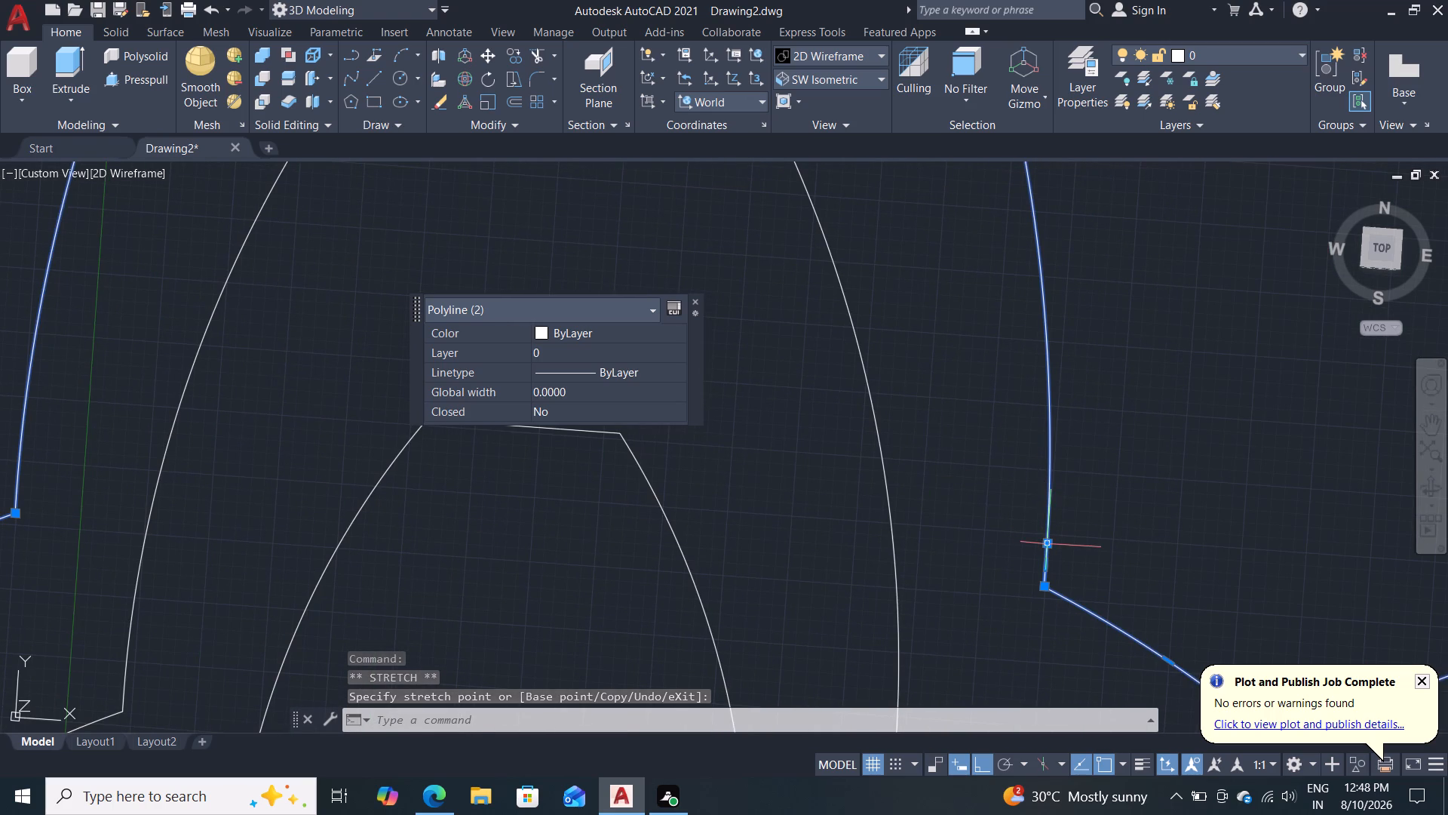
left_click(1047, 543)
left_click(1042, 585)
key("Escape")
Join the separate tooth and the rest of the largest six-tooth outline into one polyline.
left_click_drag(1144, 368, 1055, 422)
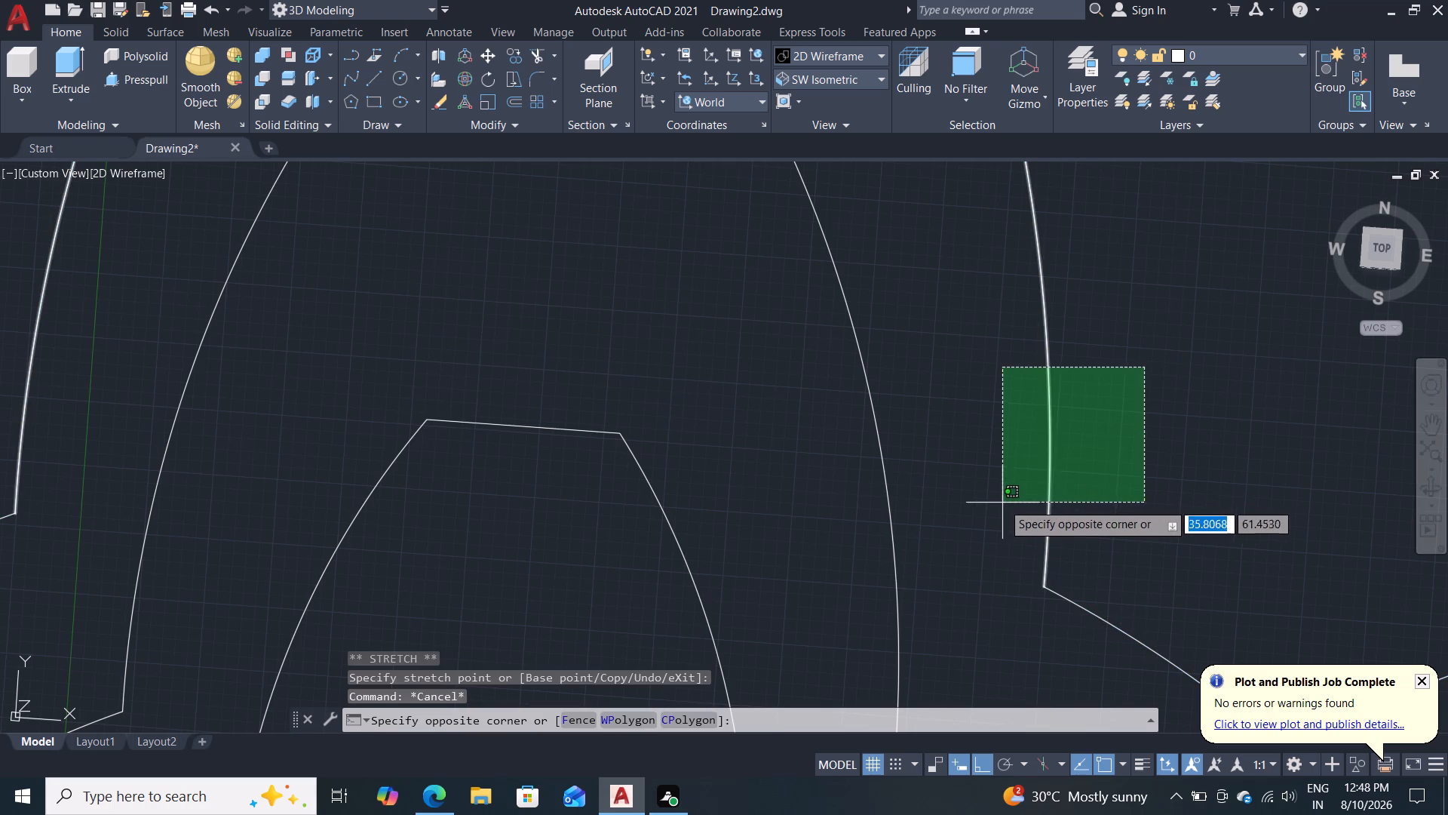
left_click(995, 512)
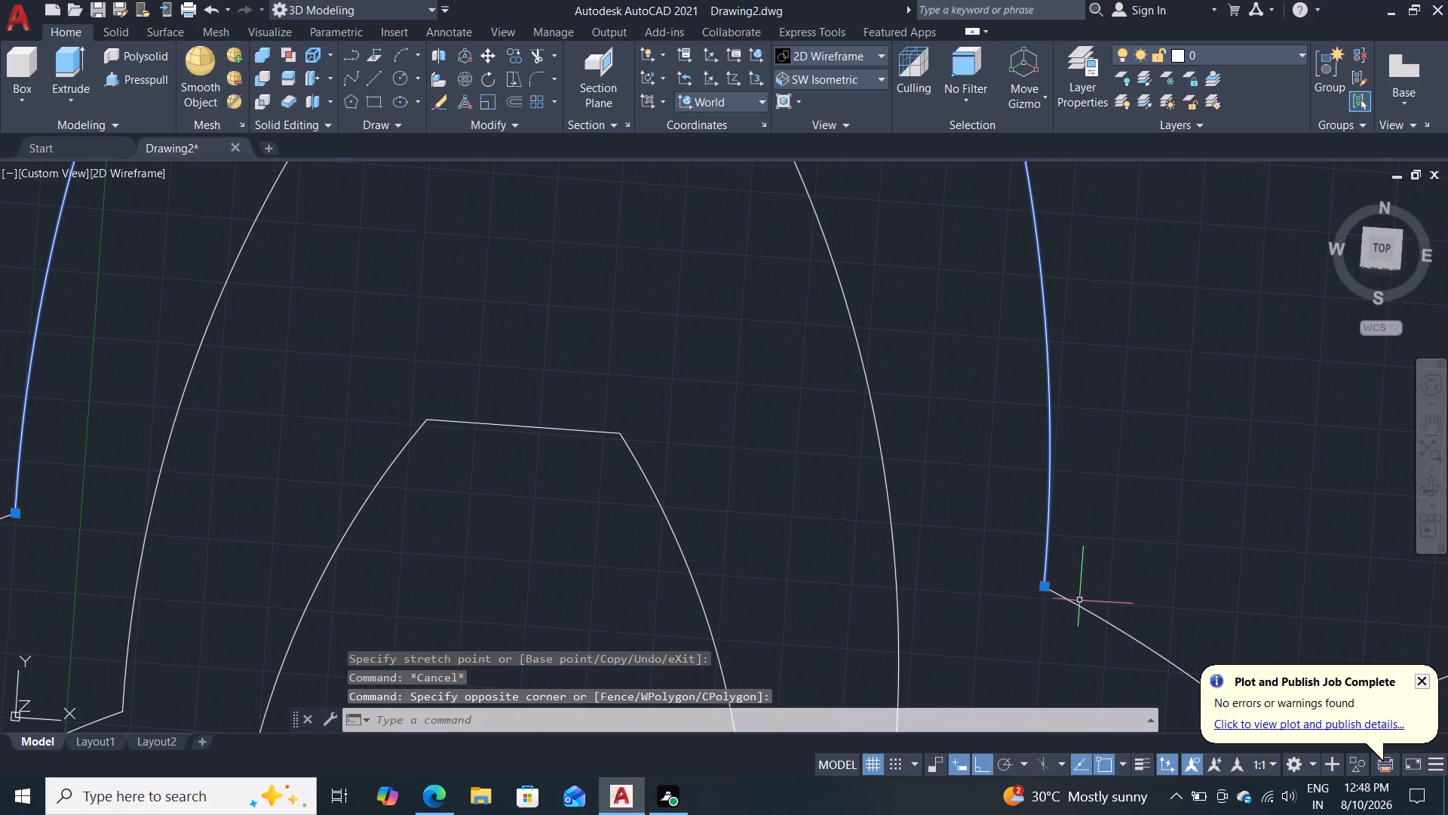
left_click(1079, 602)
key("j")
key("Return")
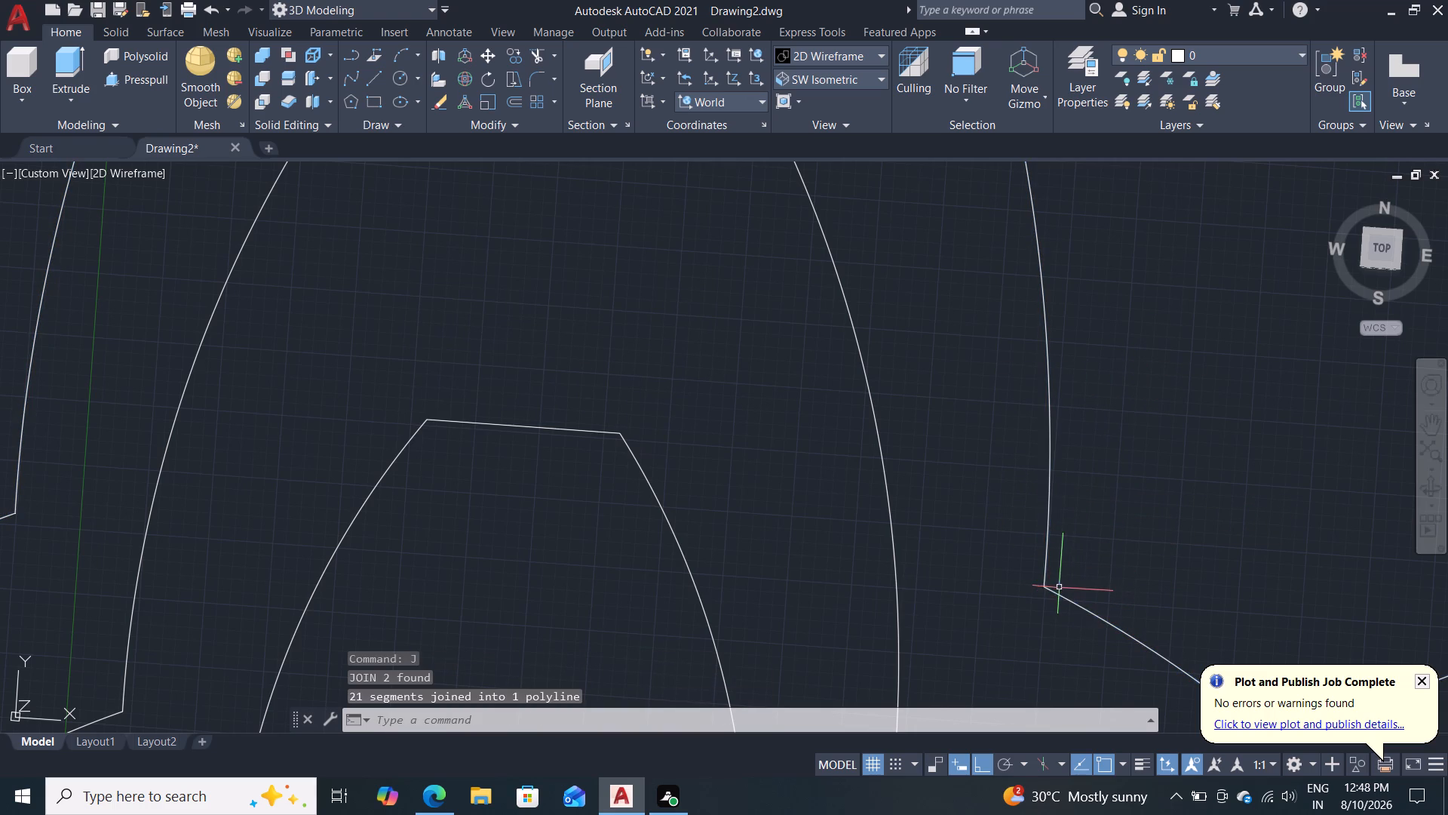
key("Escape")
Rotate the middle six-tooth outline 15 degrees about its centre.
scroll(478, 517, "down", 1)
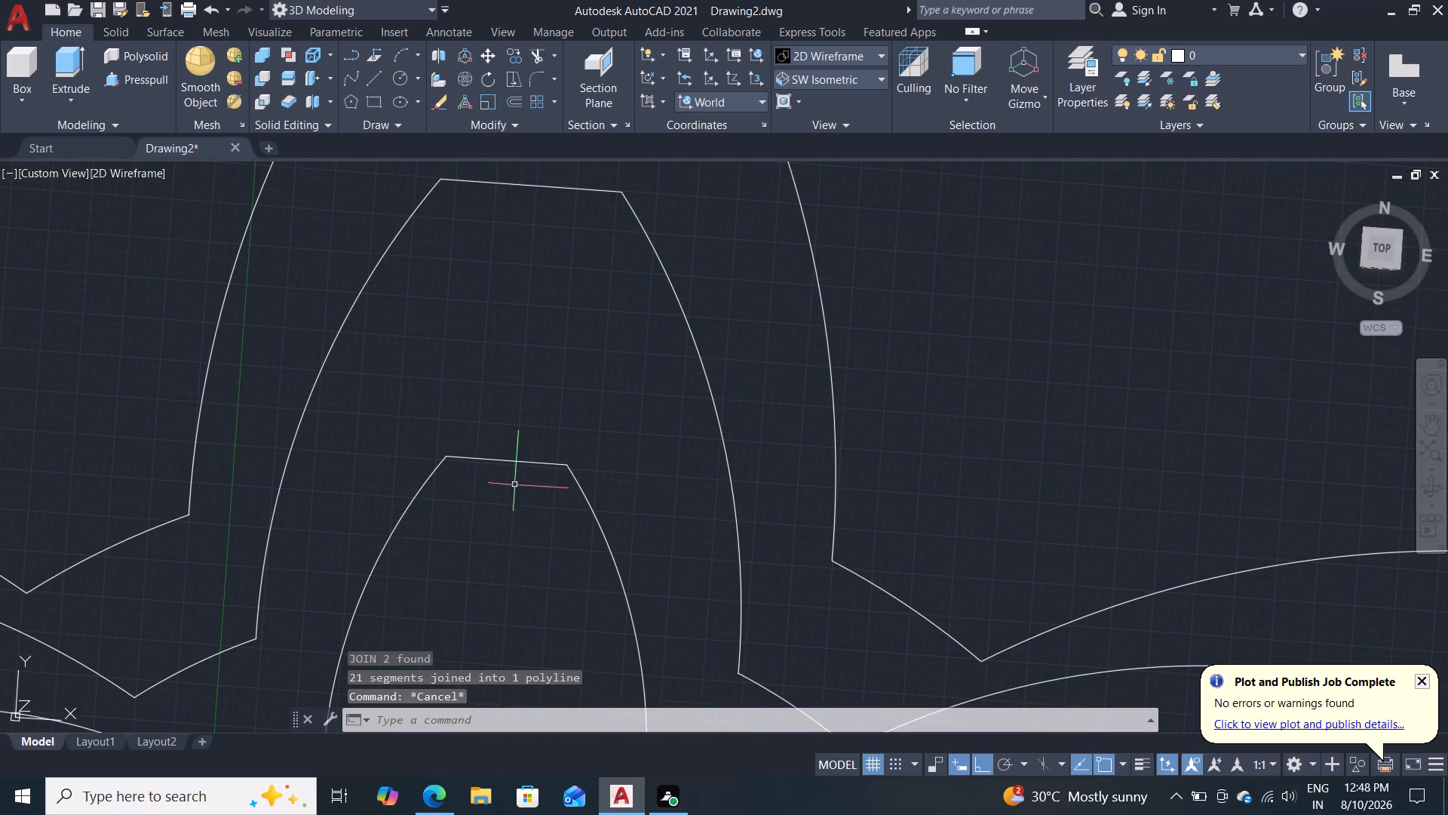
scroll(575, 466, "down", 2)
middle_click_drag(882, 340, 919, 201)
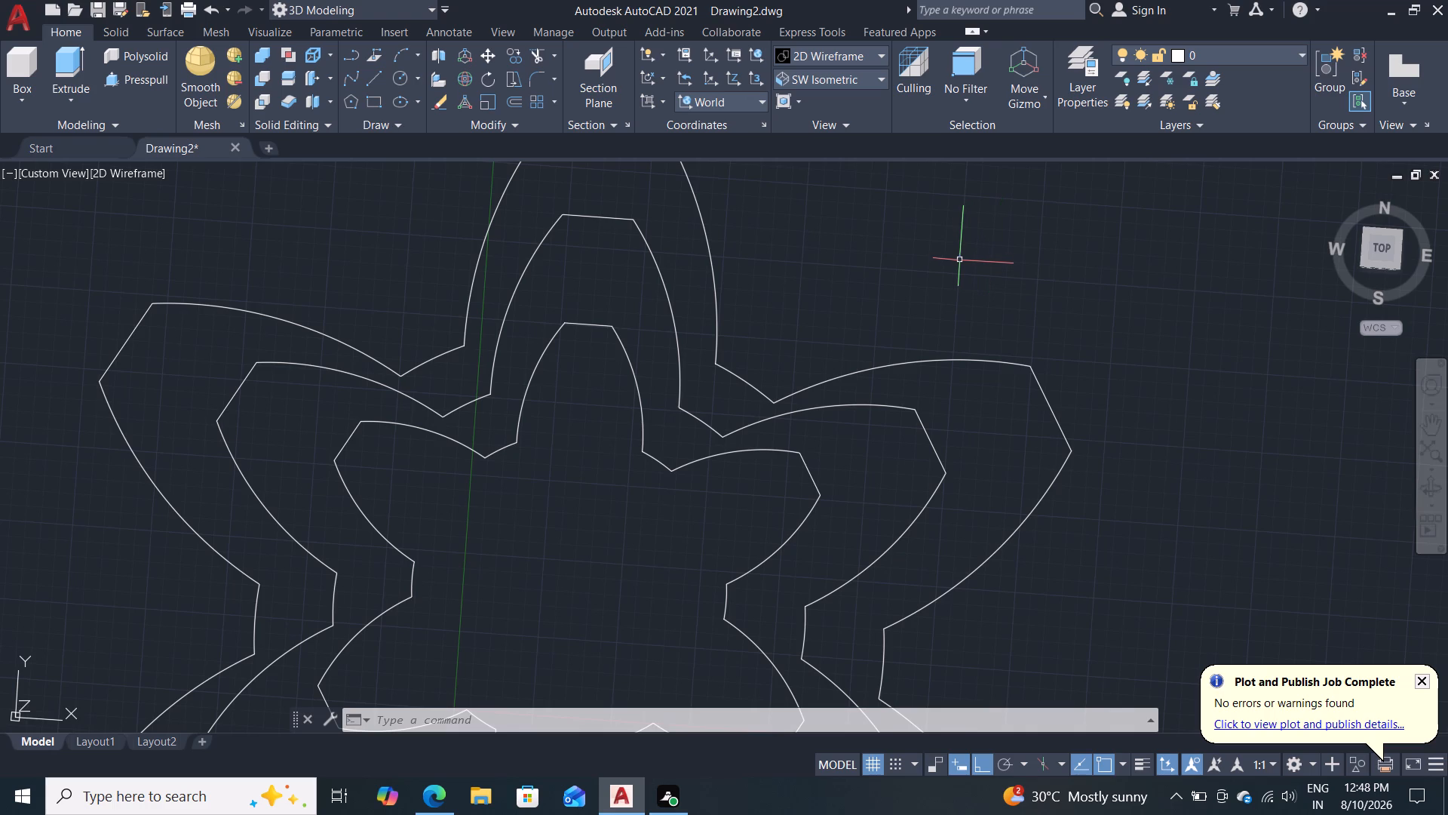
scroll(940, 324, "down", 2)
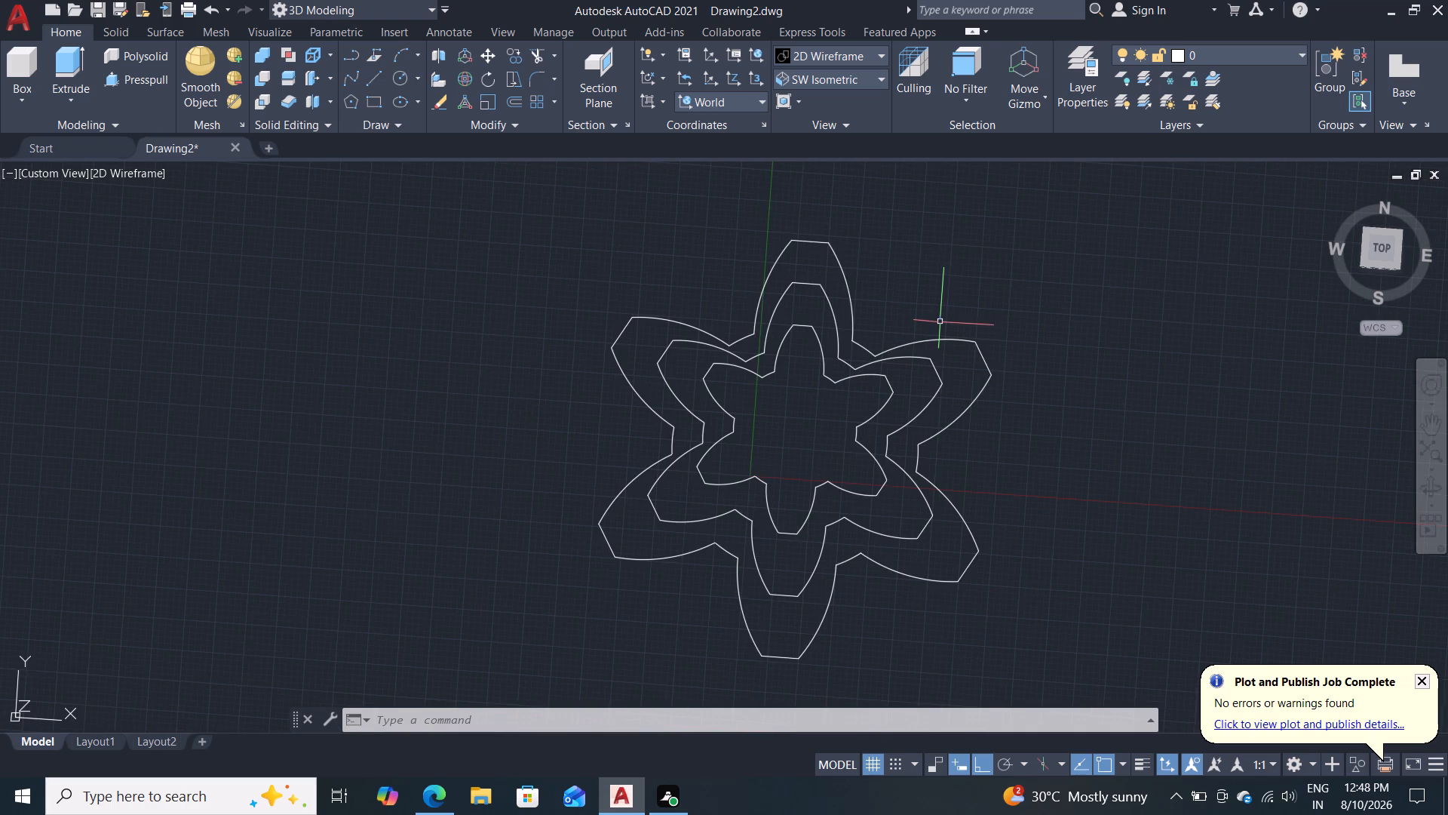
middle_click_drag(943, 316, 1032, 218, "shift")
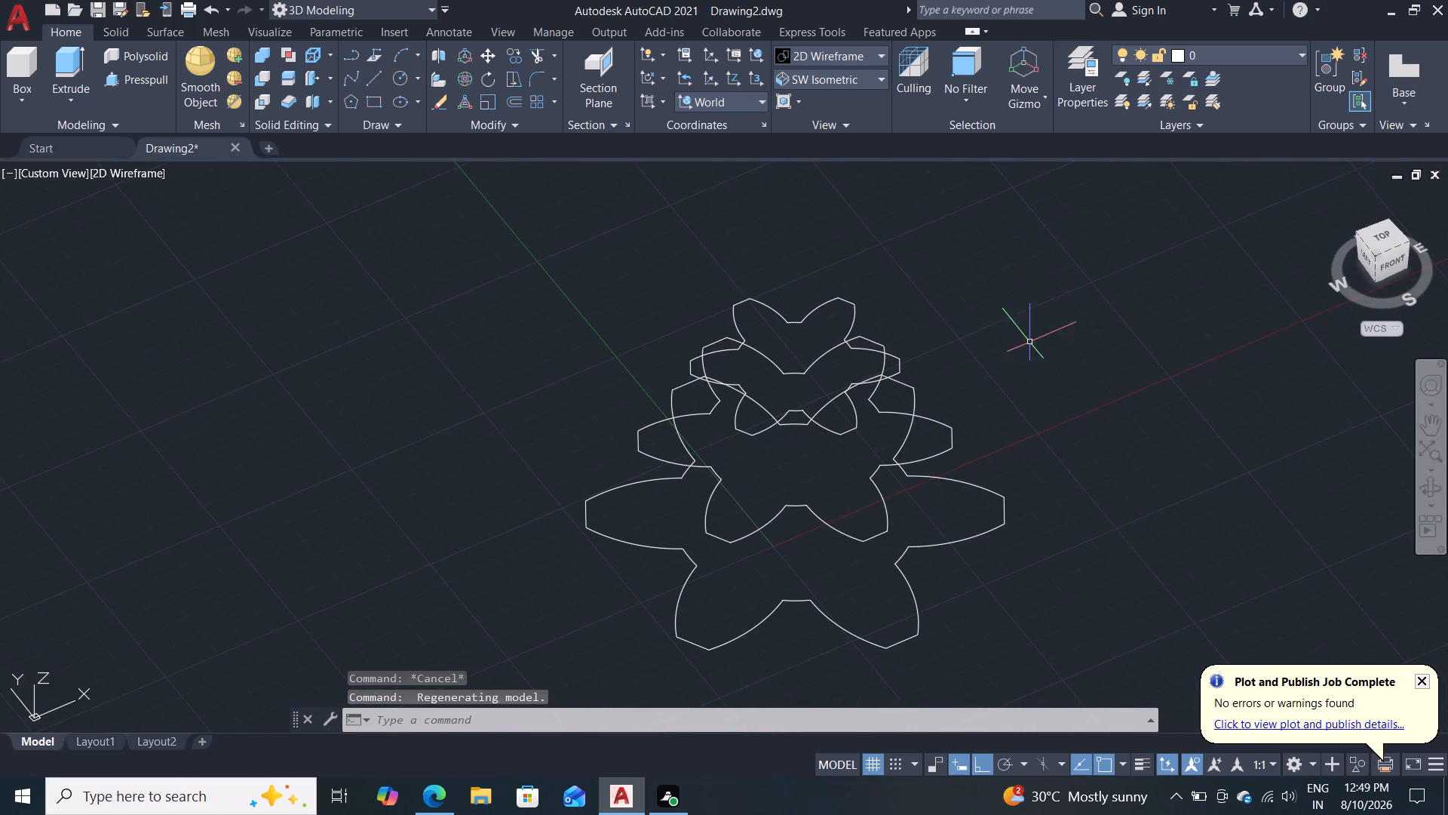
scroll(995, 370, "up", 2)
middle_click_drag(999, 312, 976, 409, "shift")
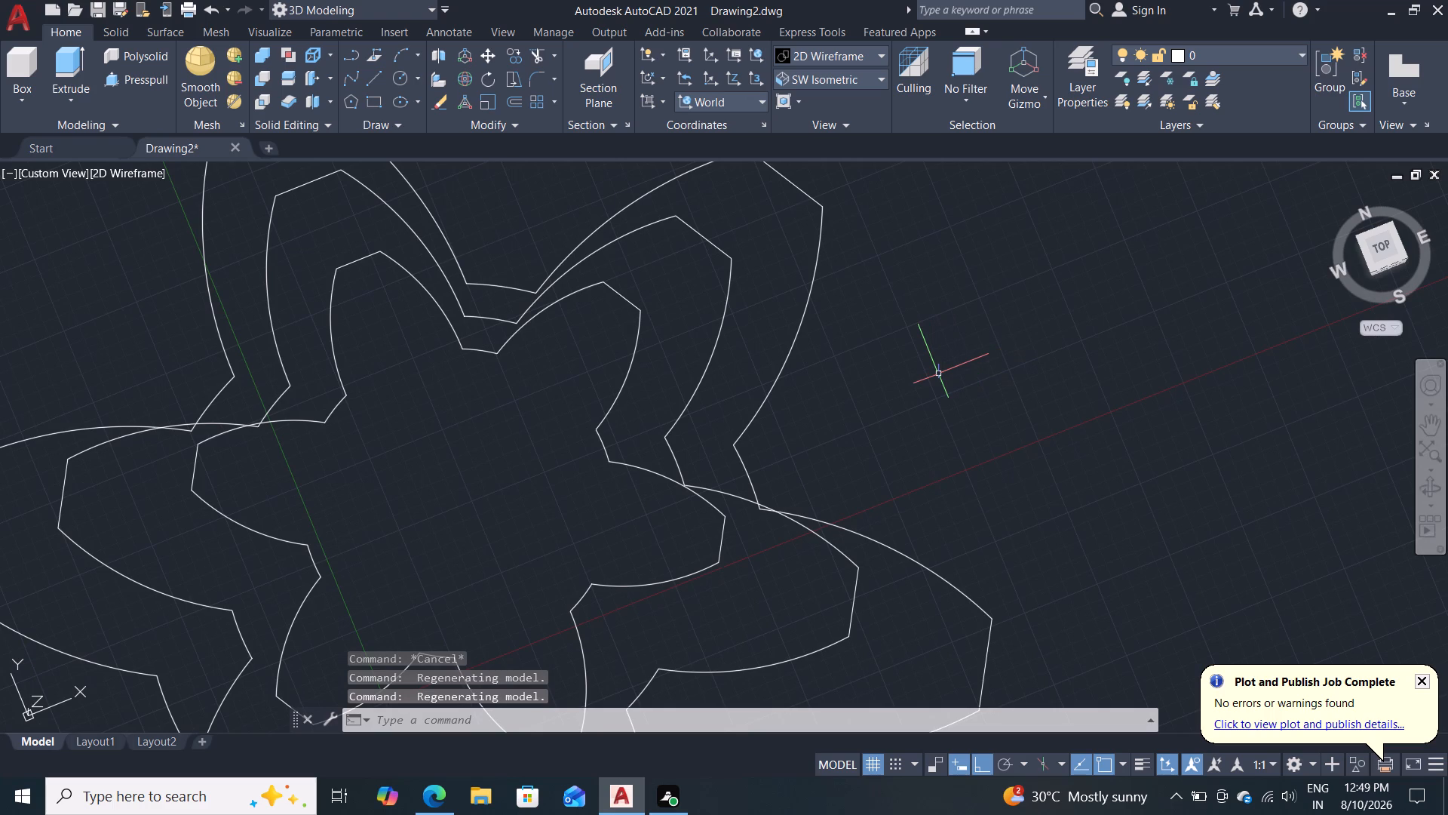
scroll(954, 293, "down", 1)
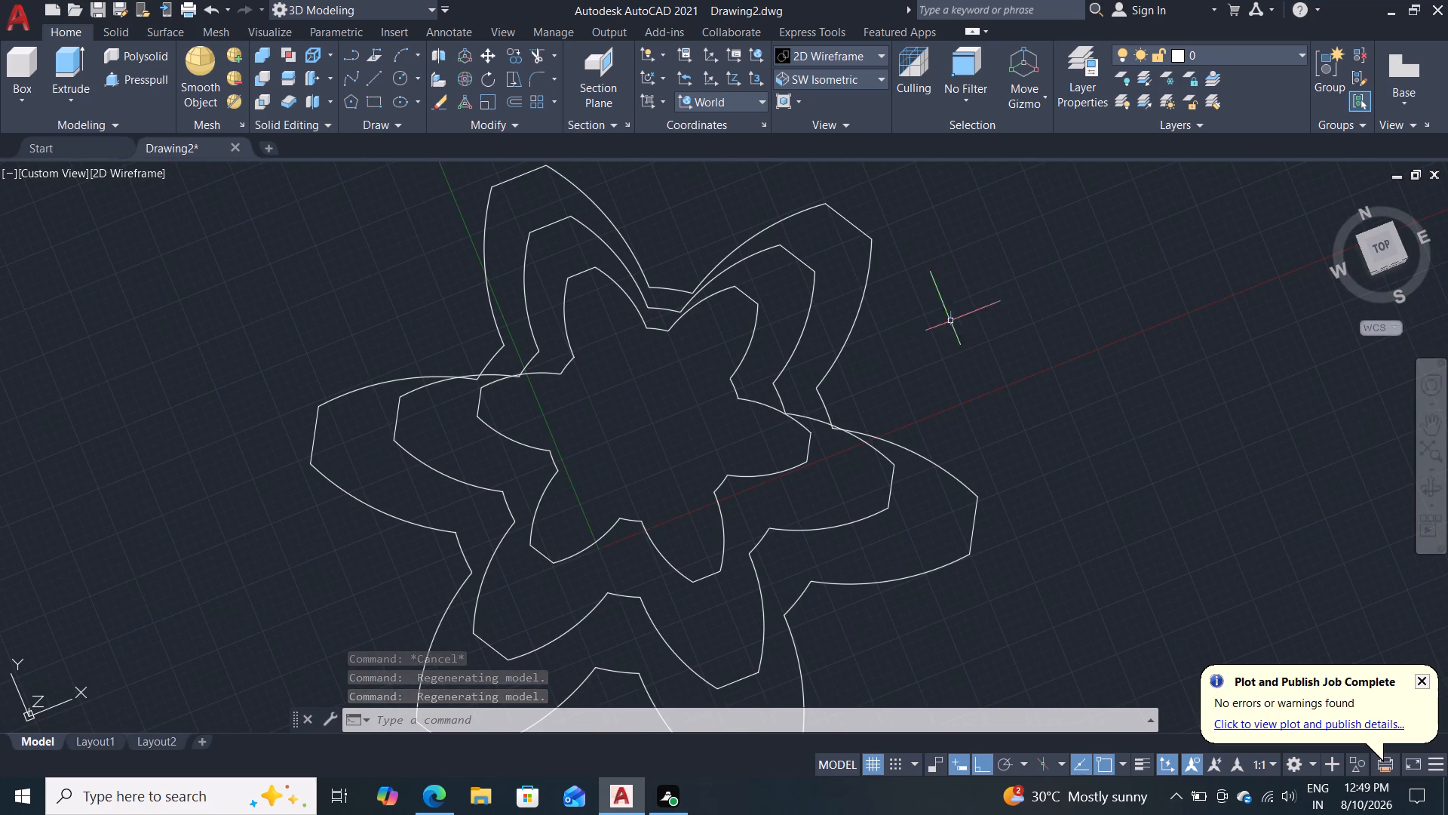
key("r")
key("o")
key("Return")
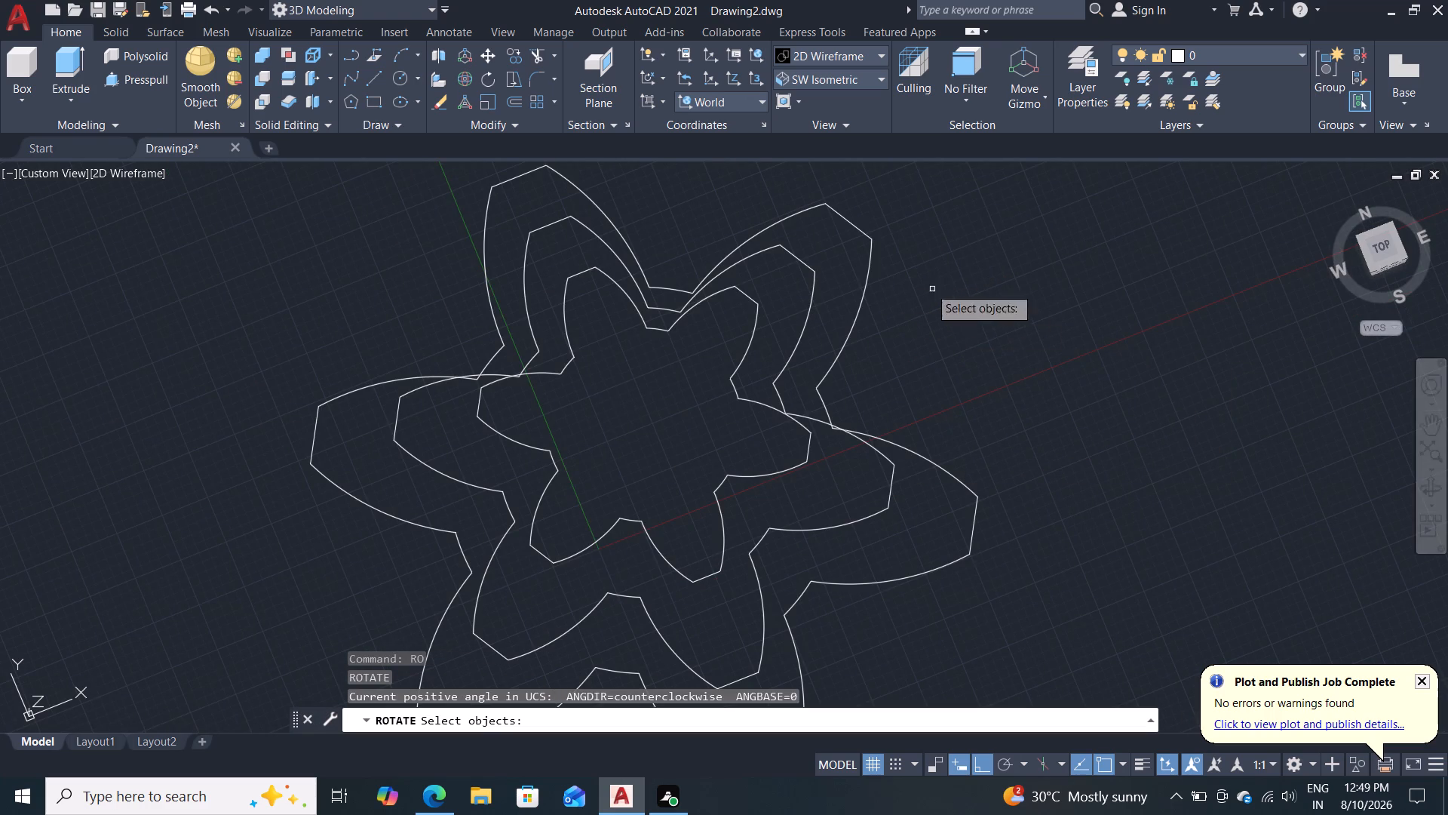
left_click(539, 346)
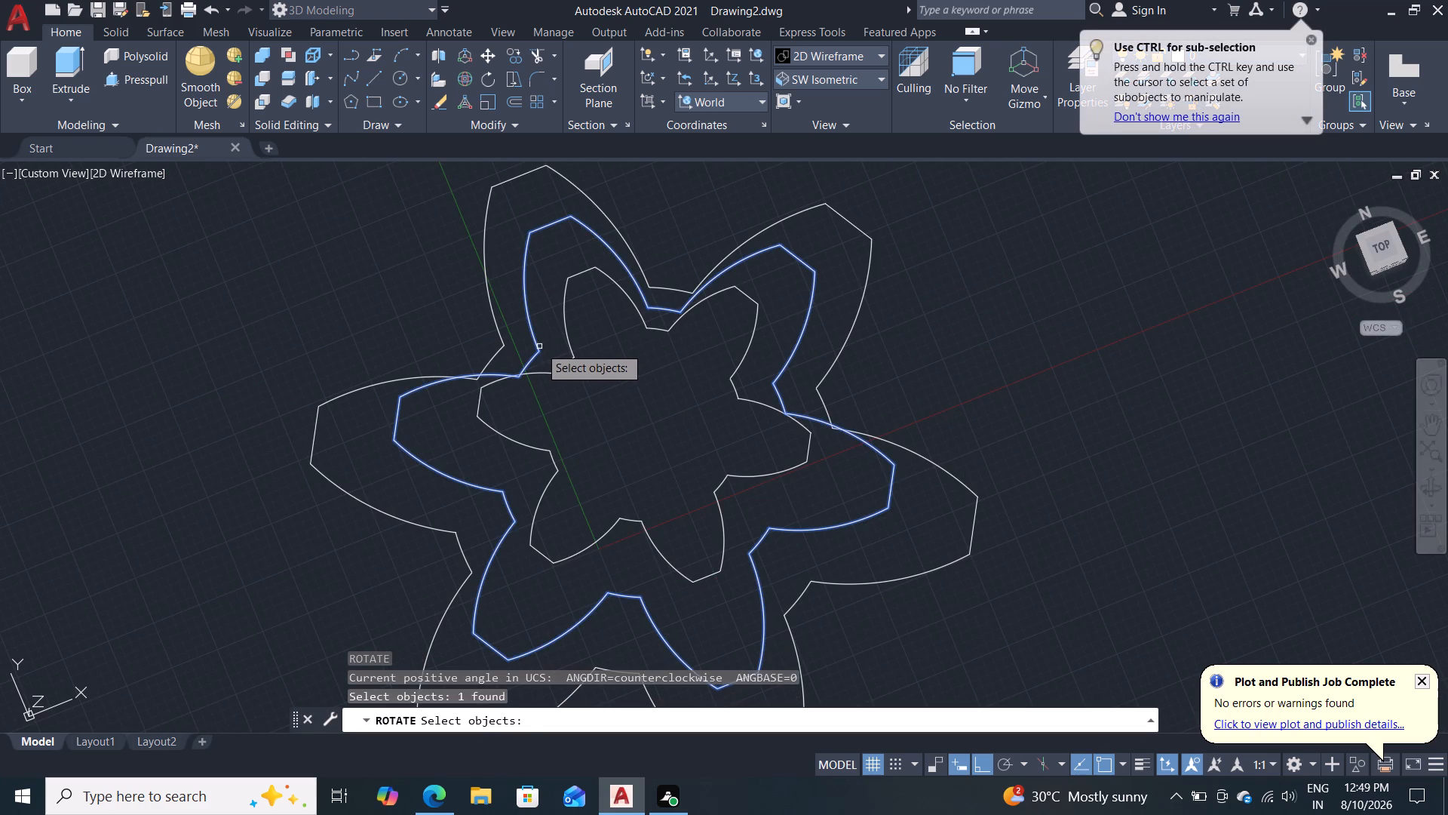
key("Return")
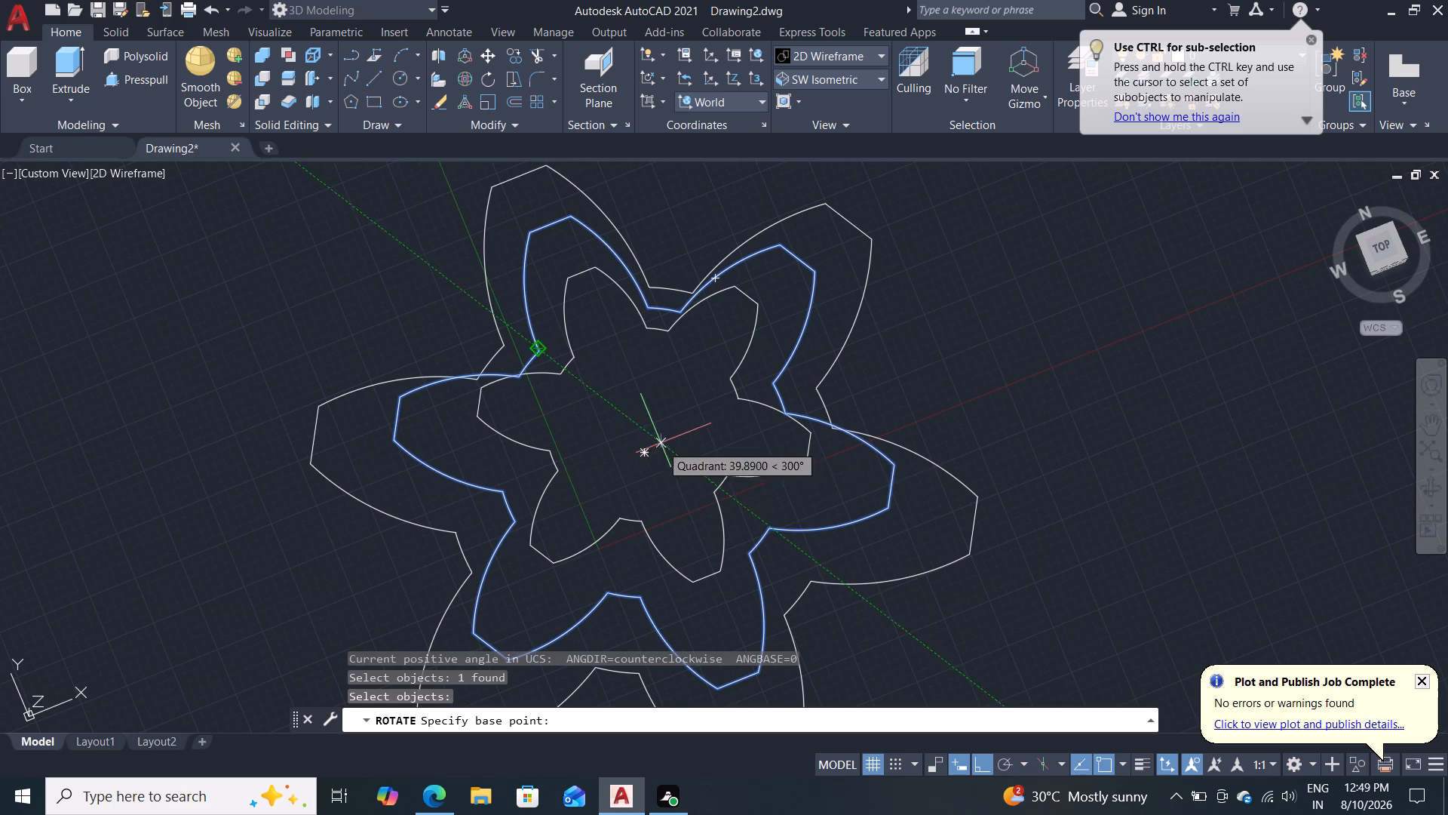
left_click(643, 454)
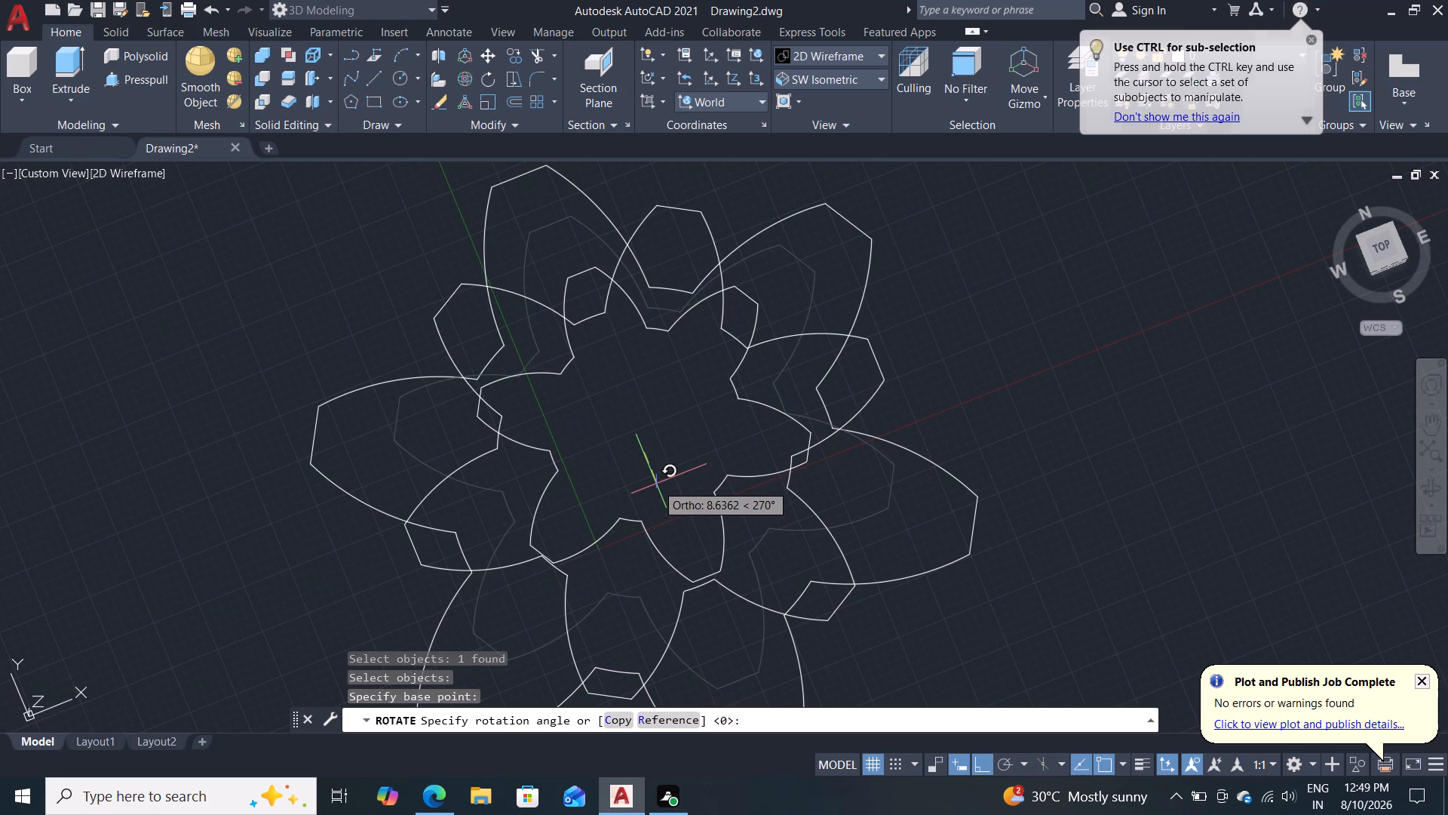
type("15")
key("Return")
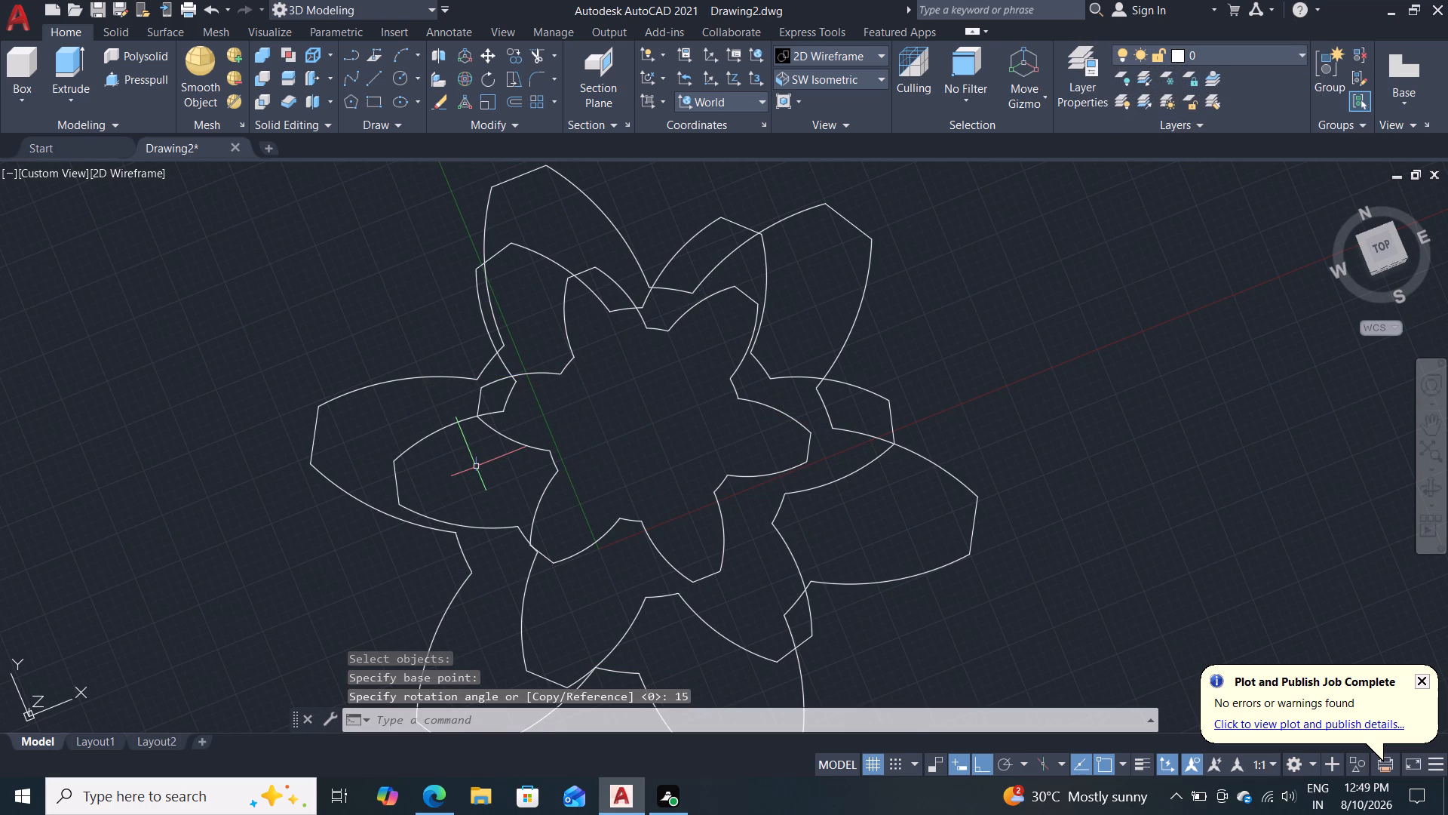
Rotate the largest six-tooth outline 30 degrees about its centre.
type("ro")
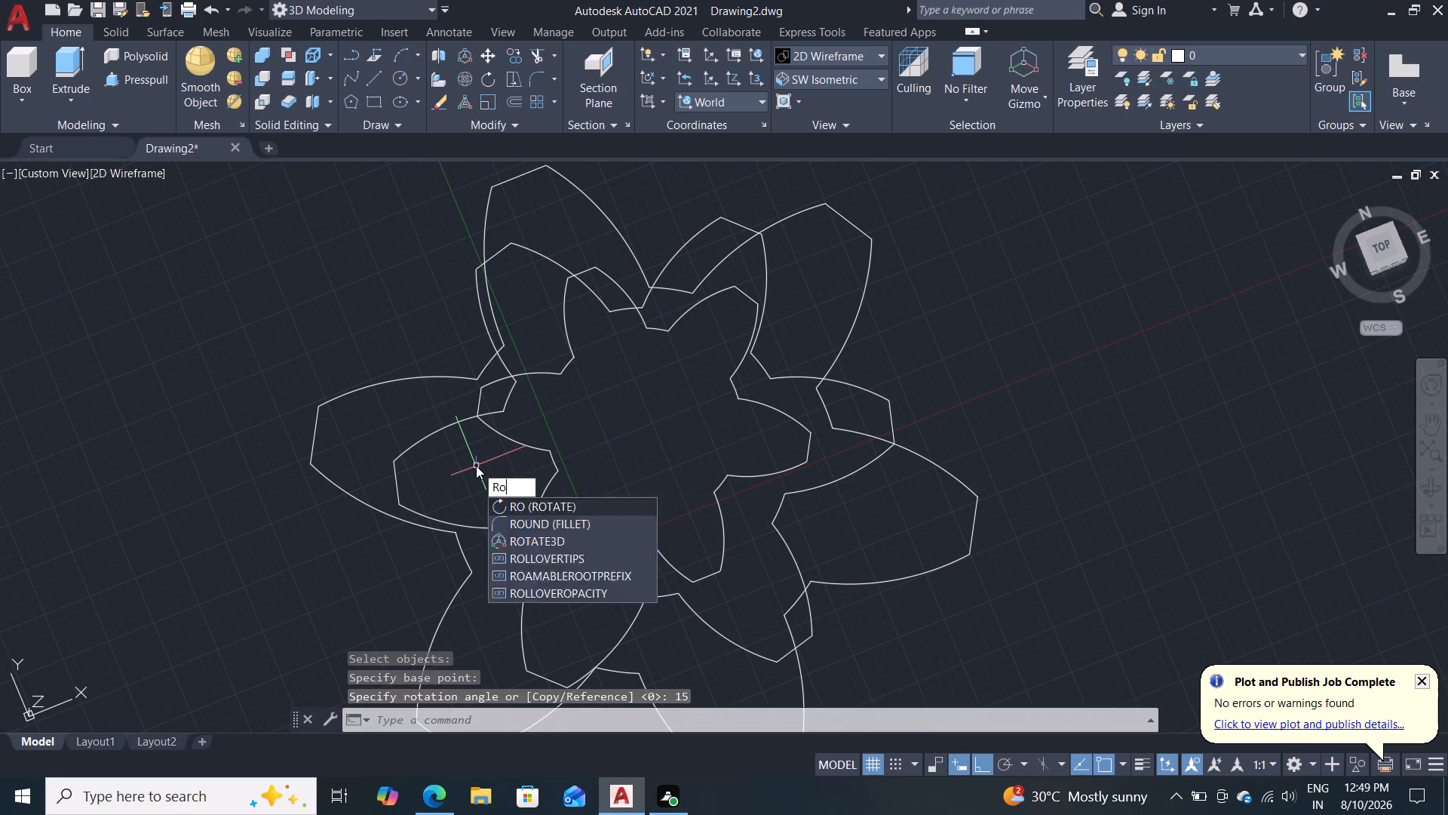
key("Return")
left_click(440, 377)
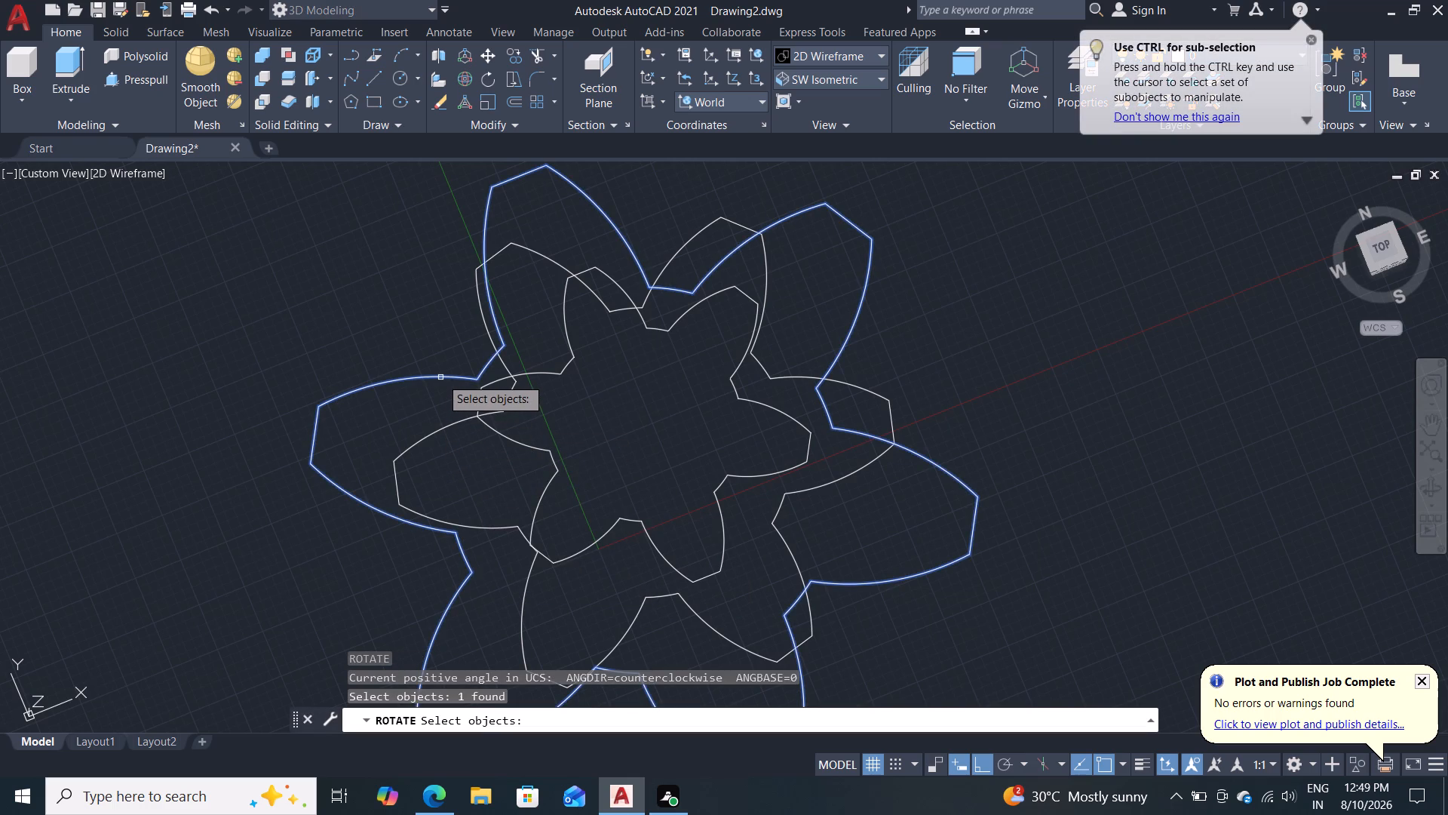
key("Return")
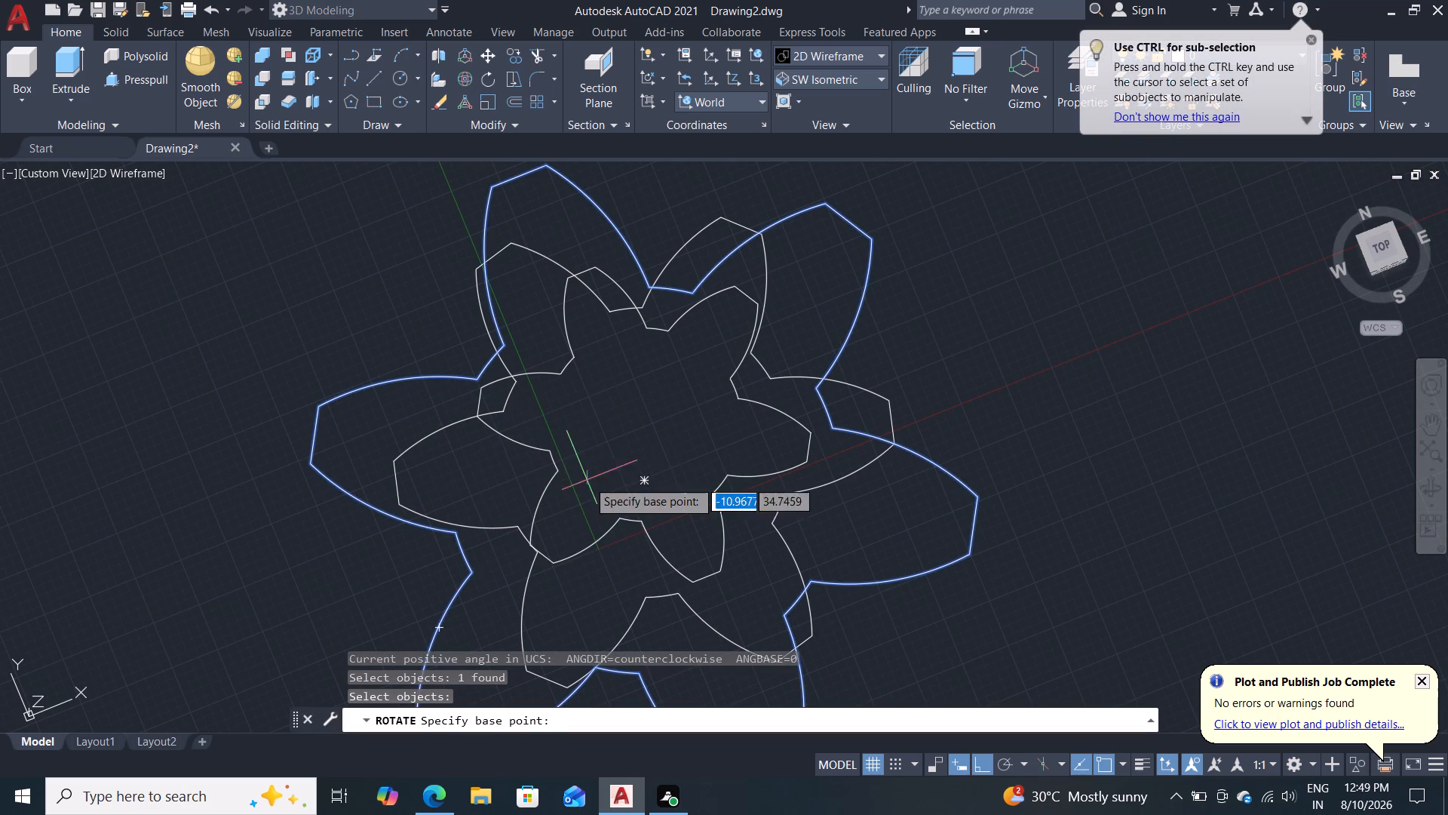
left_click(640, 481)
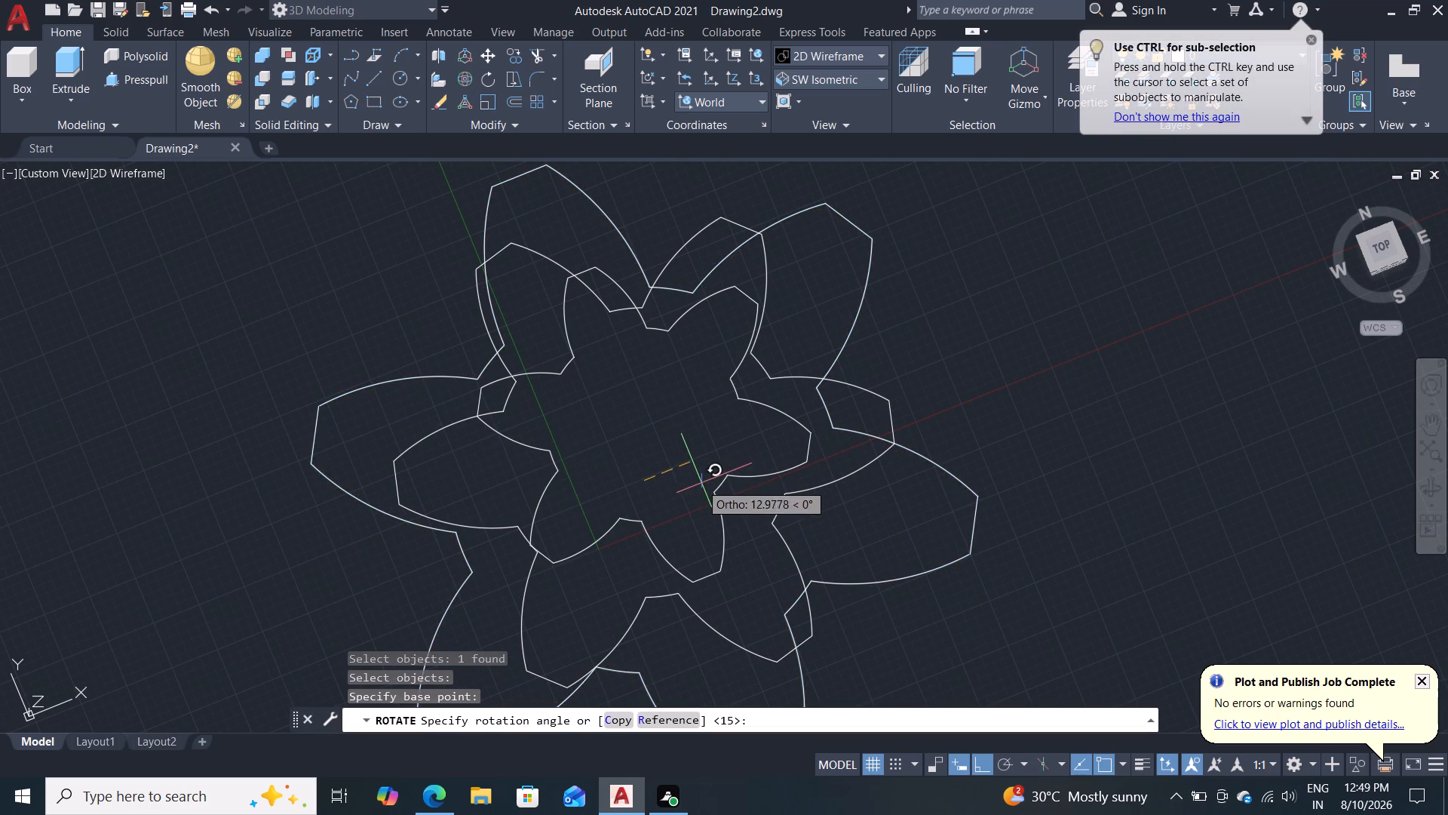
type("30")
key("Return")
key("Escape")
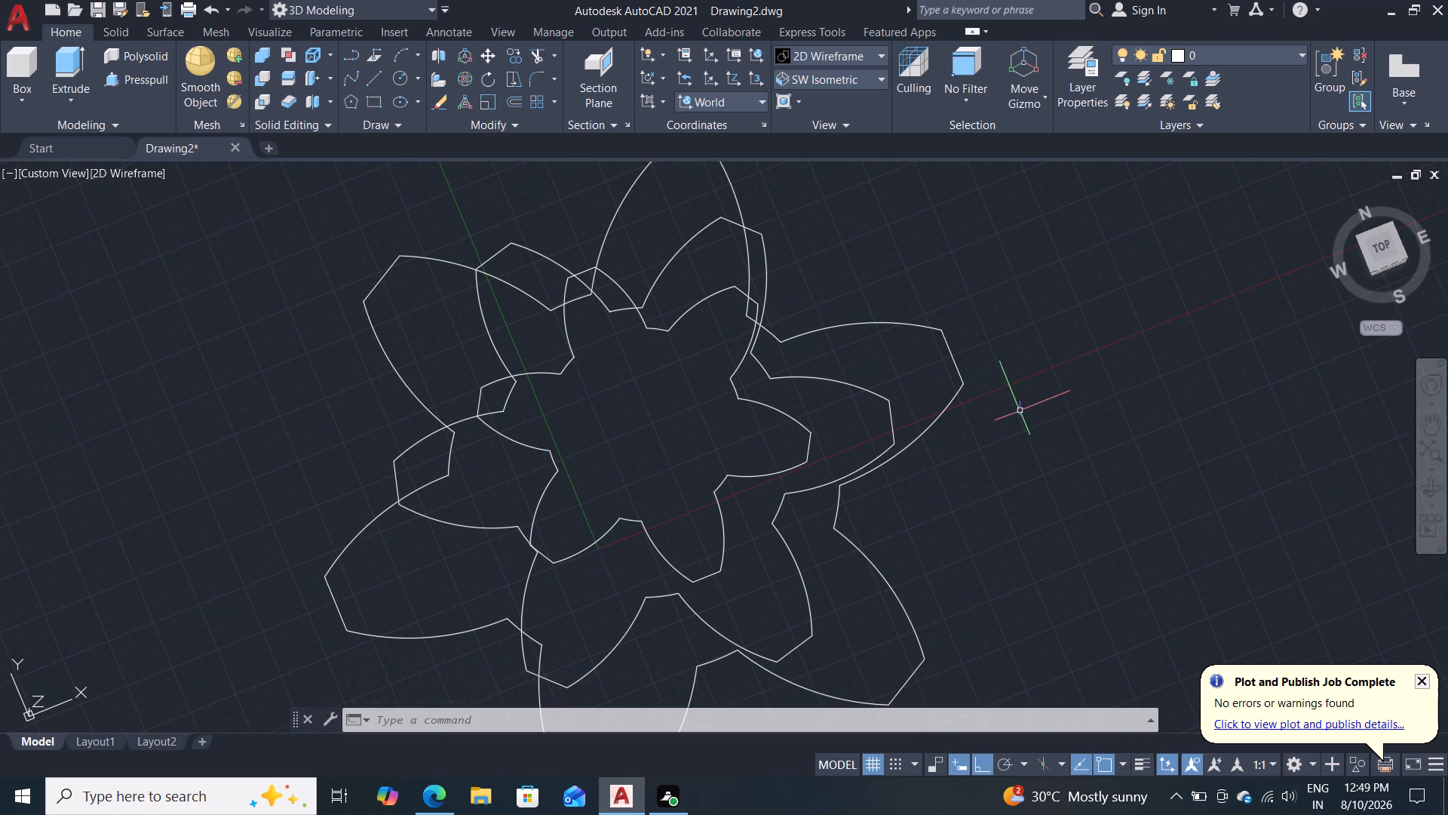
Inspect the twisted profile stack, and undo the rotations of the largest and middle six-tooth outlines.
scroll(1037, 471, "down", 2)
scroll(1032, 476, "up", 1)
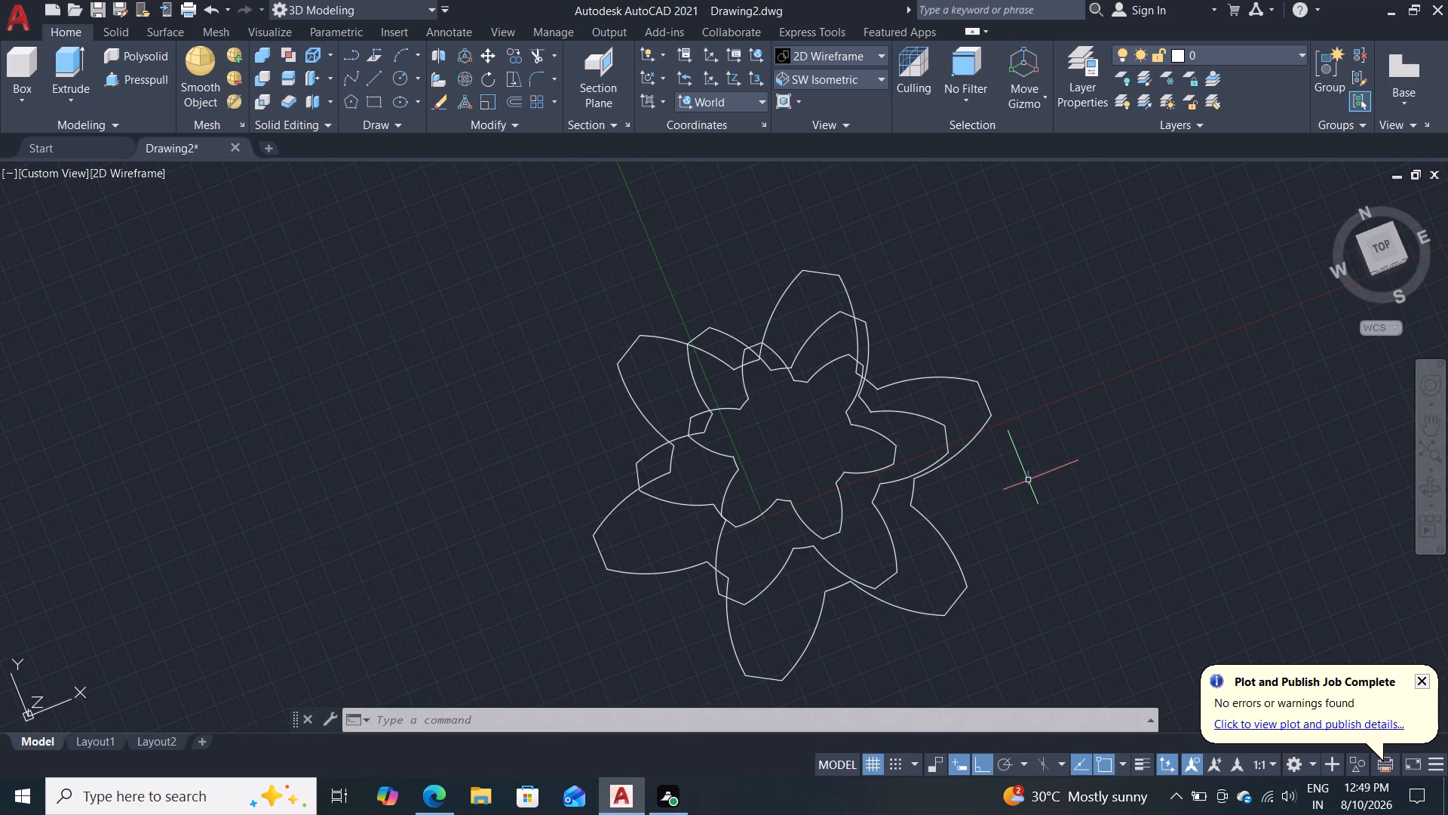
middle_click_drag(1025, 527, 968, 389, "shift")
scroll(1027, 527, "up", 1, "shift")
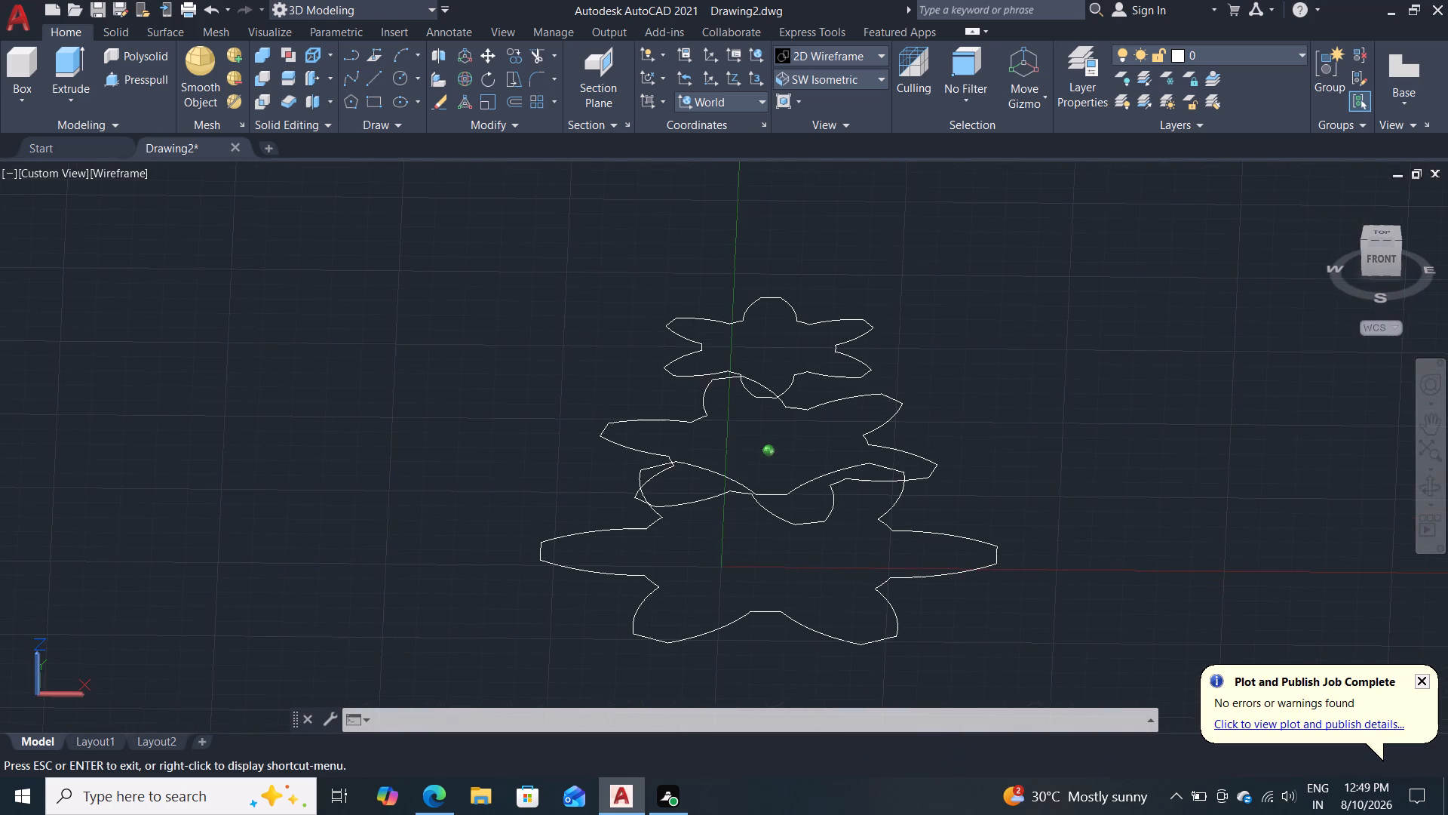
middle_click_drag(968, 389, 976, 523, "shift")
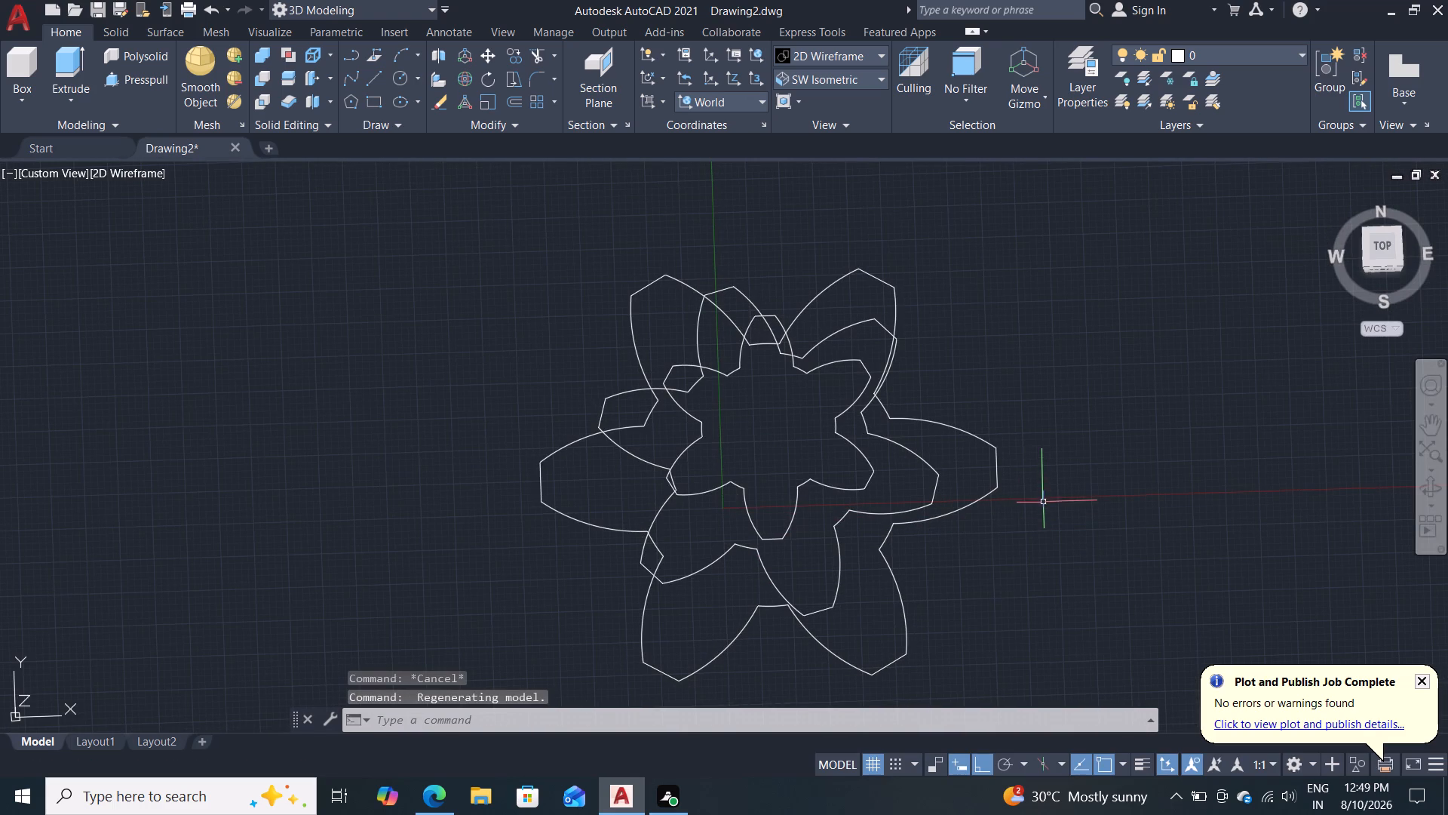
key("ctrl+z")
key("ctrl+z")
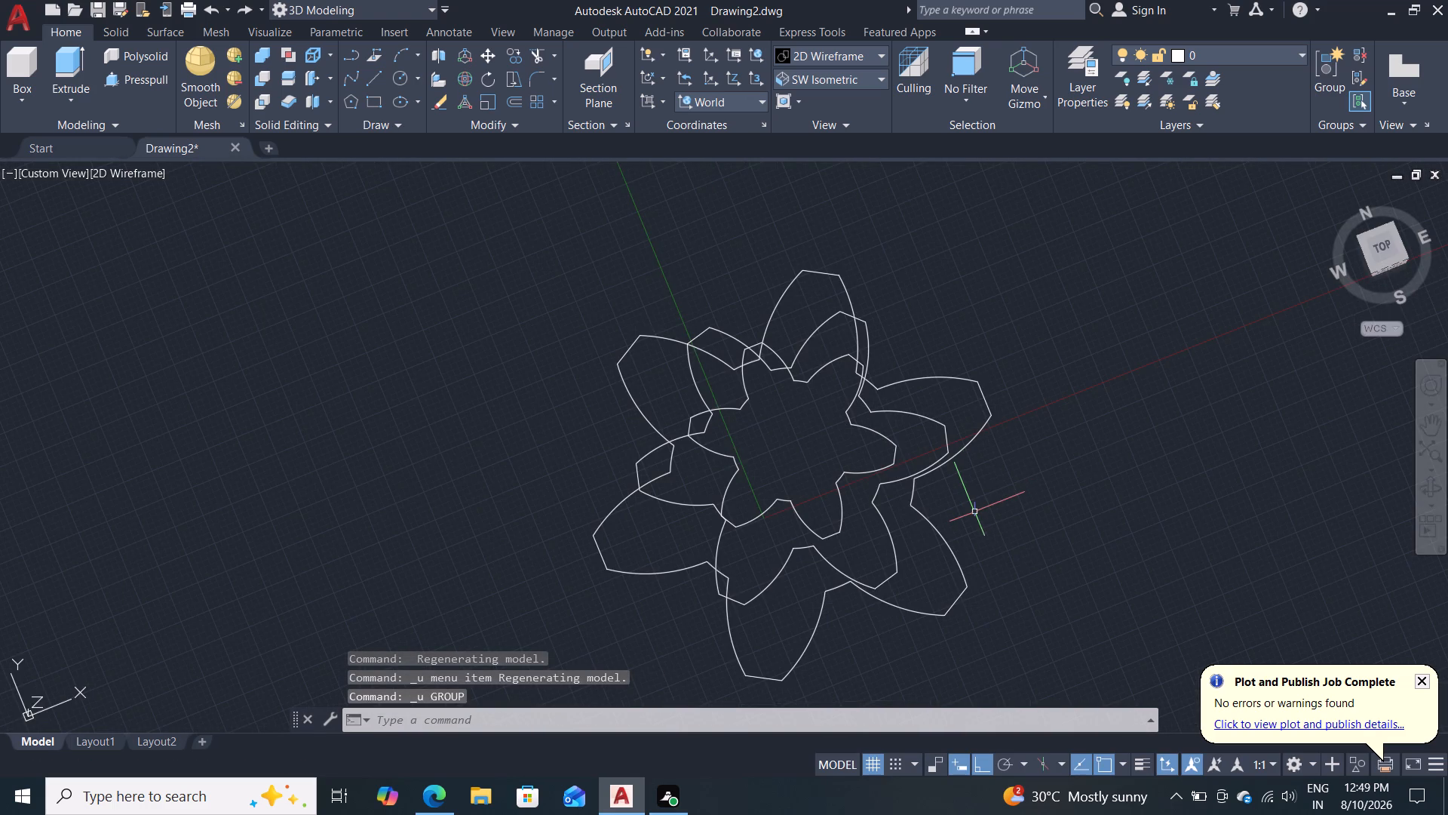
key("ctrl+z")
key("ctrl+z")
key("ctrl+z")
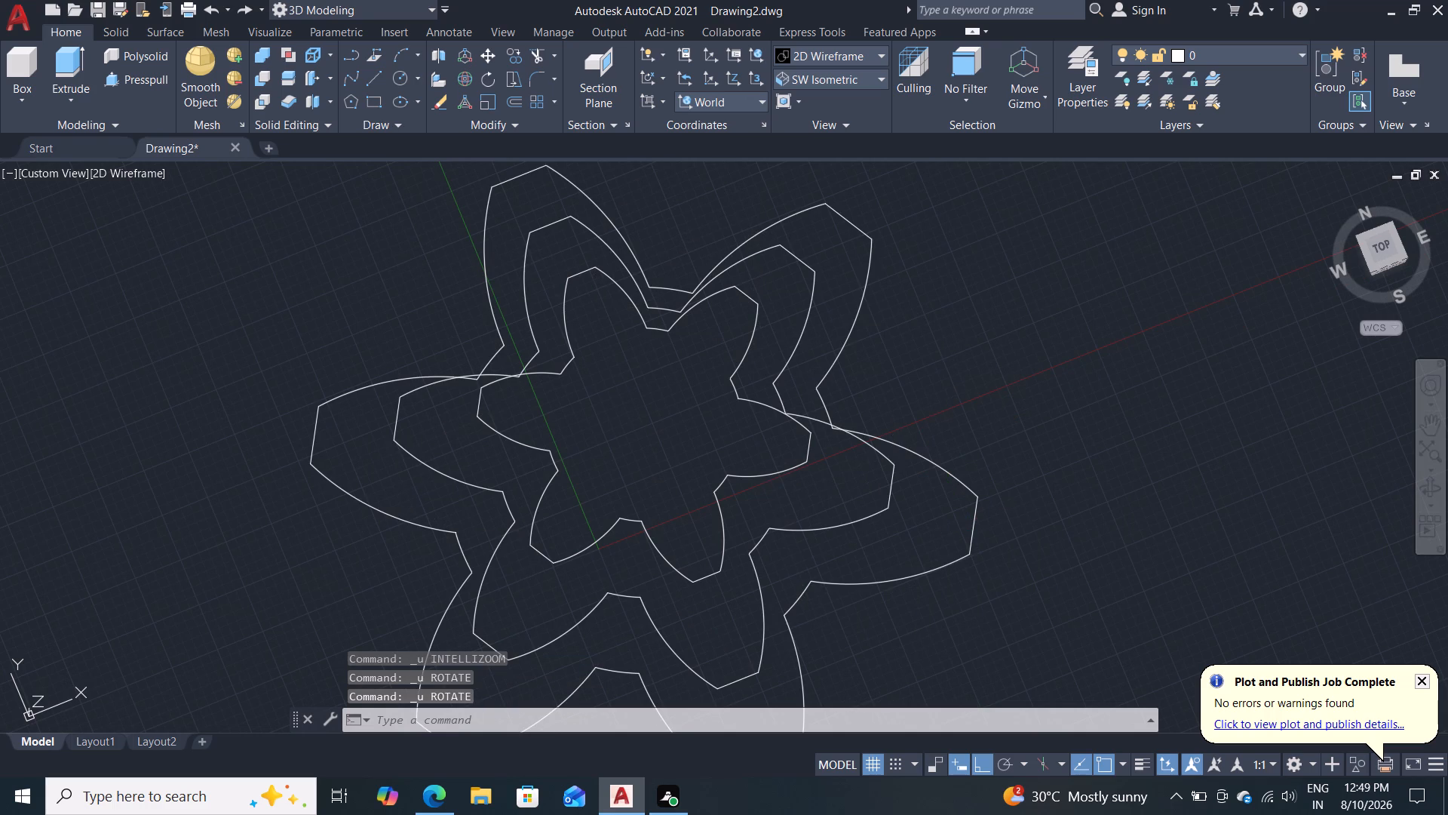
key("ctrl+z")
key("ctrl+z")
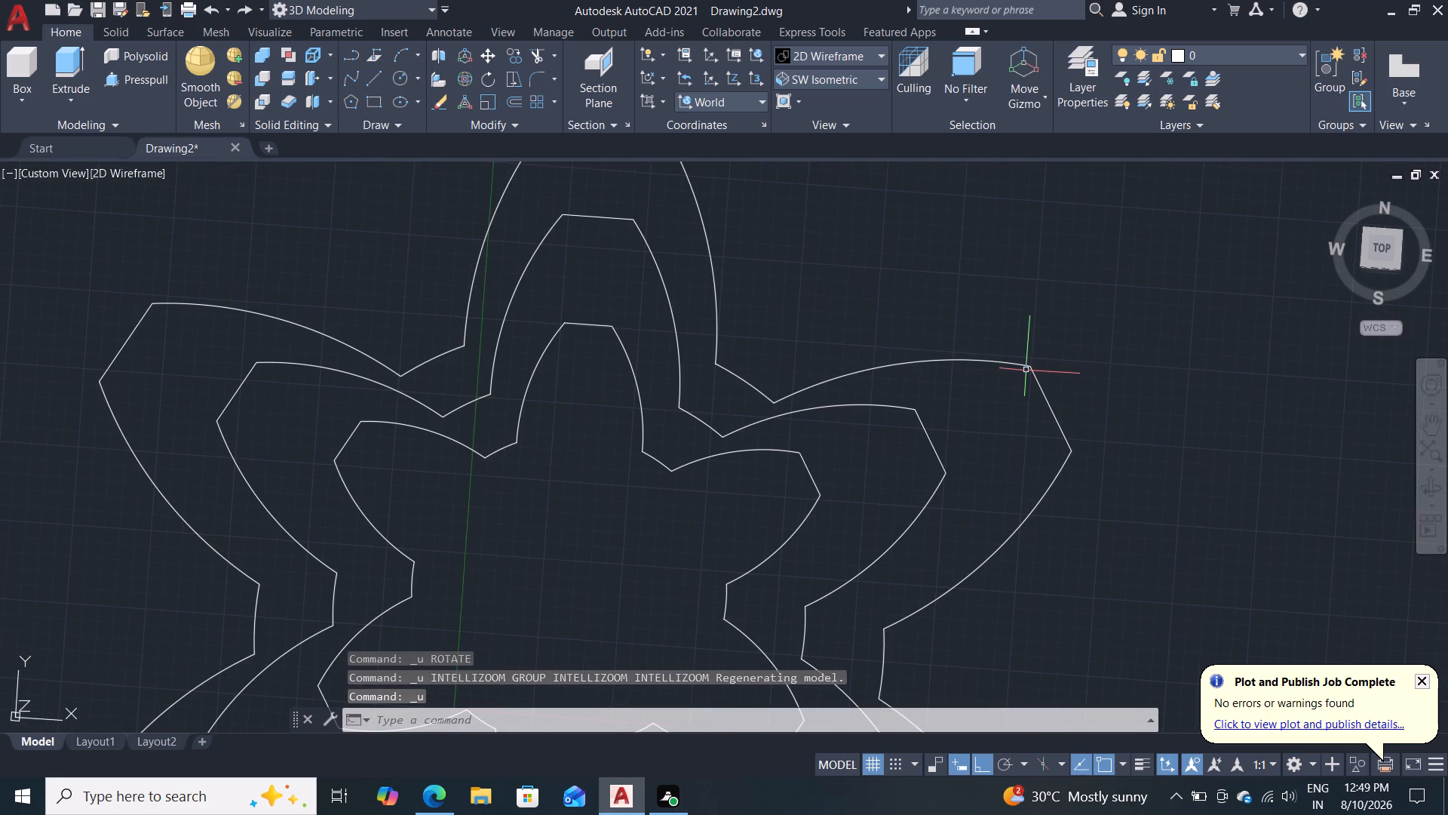
Rotate the middle six-tooth outline 15 degrees about its centre.
scroll(966, 276, "down", 2)
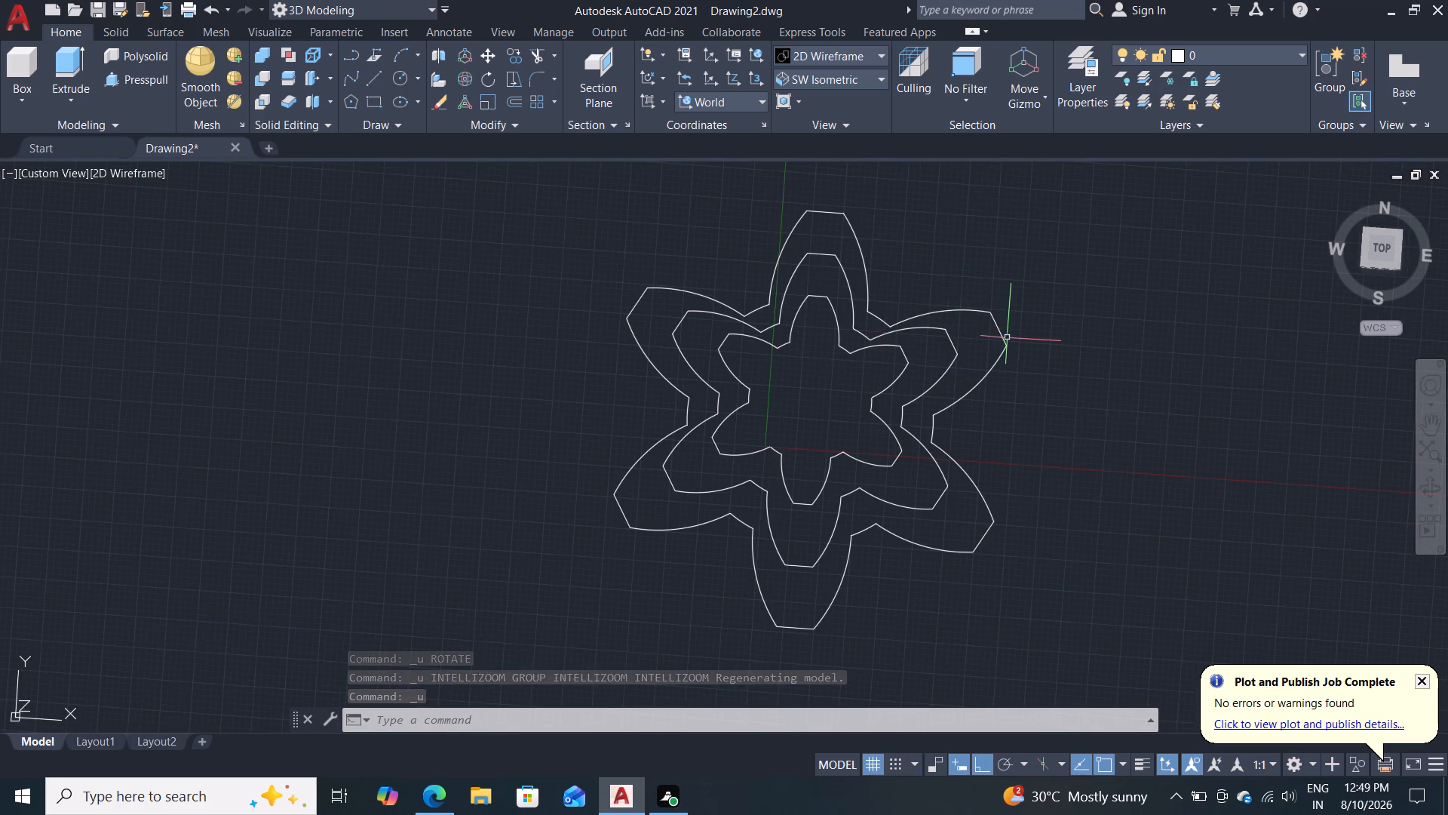
scroll(1004, 339, "up", 1)
key("r")
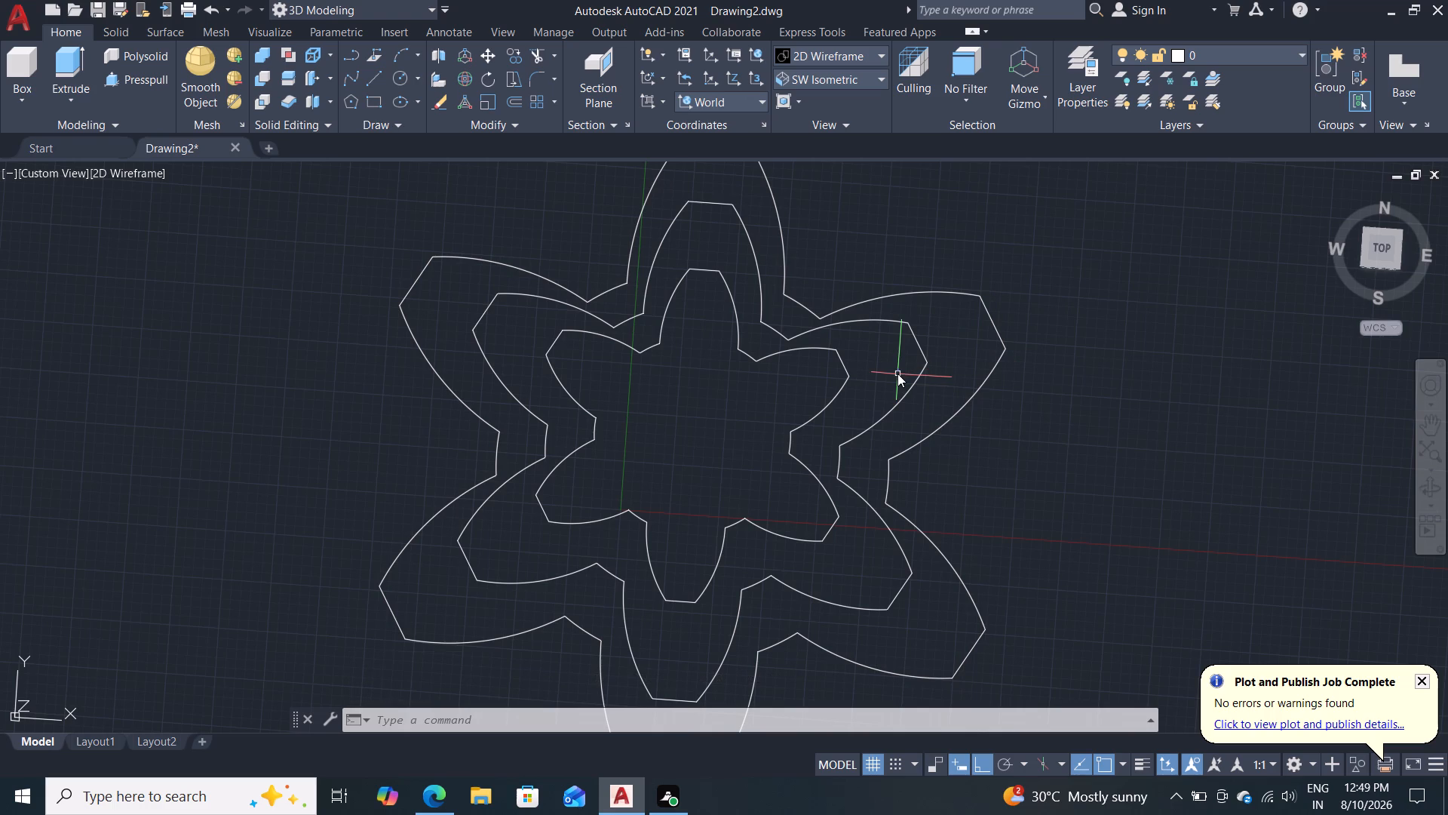
key("o")
key("Return")
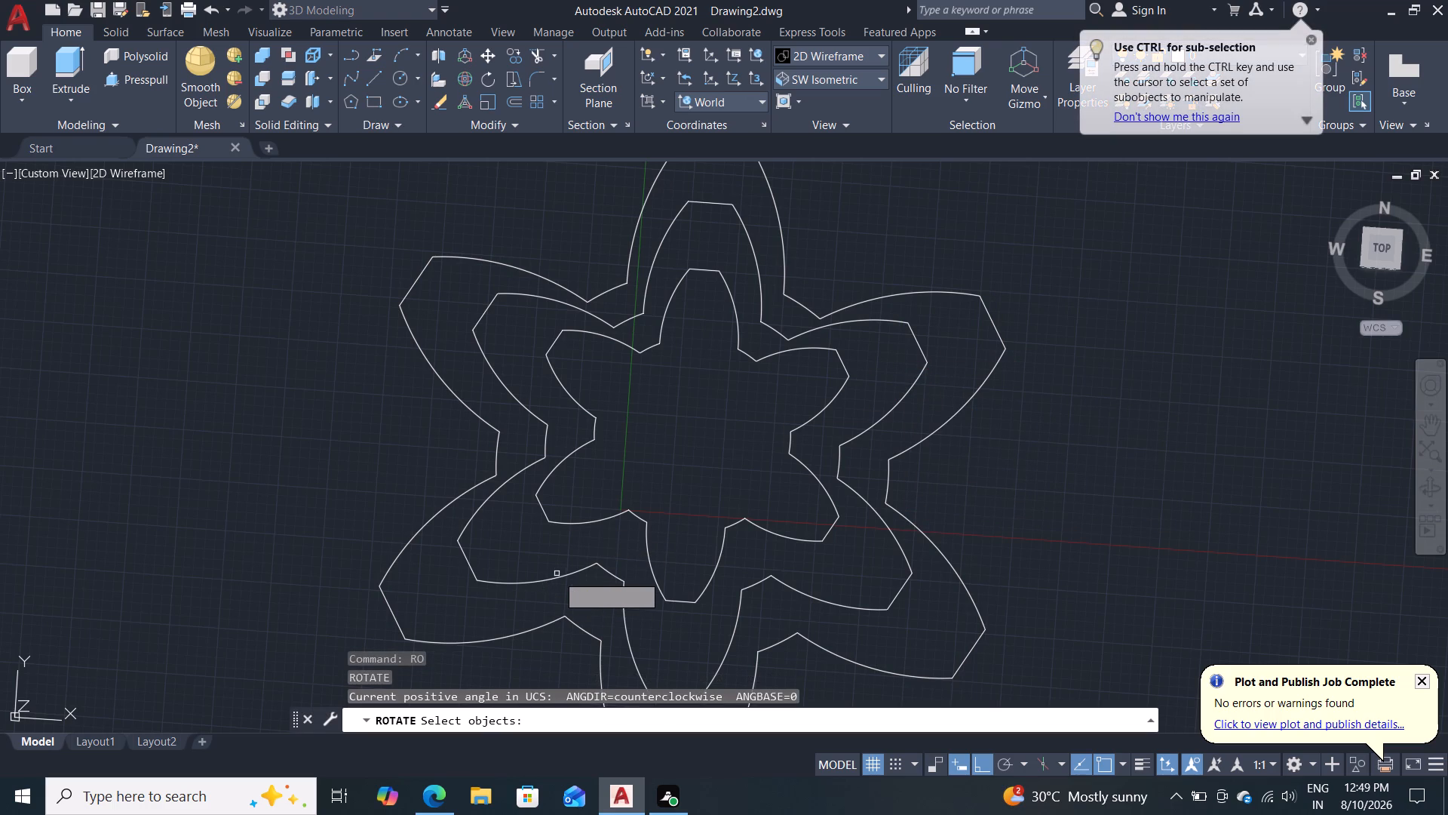
left_click(557, 577)
key("Return")
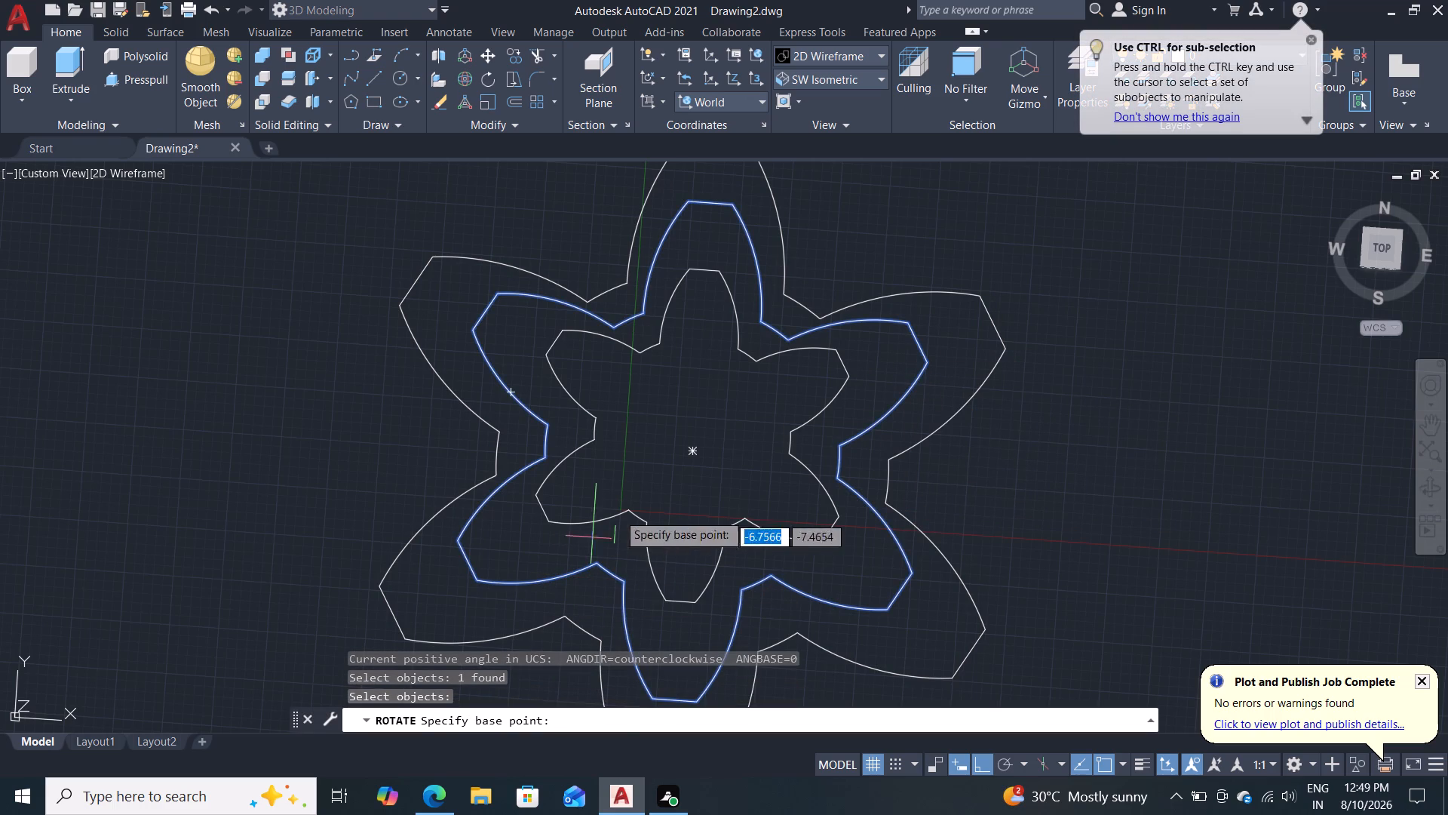
left_click(692, 444)
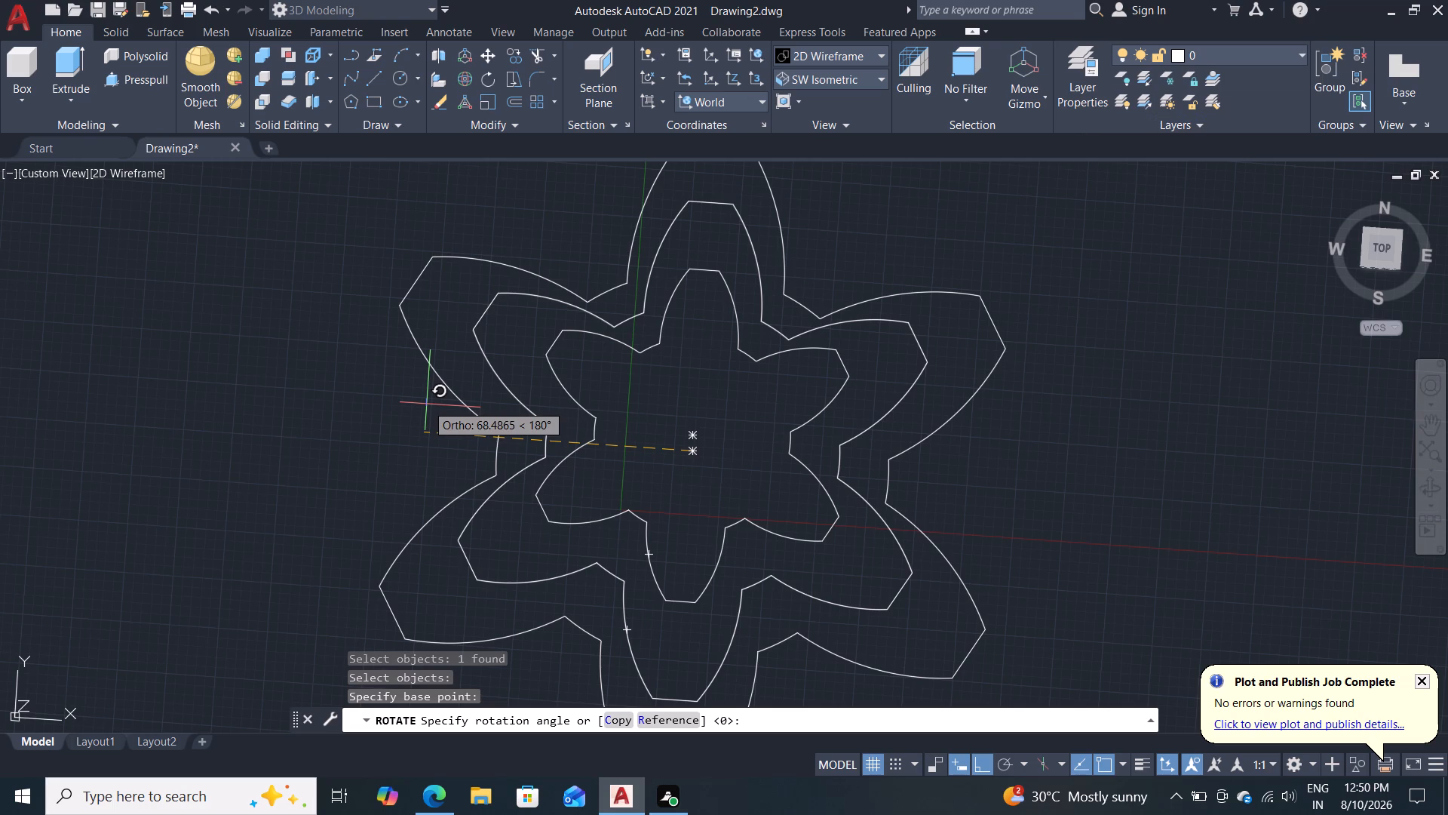
type("15")
key("Return")
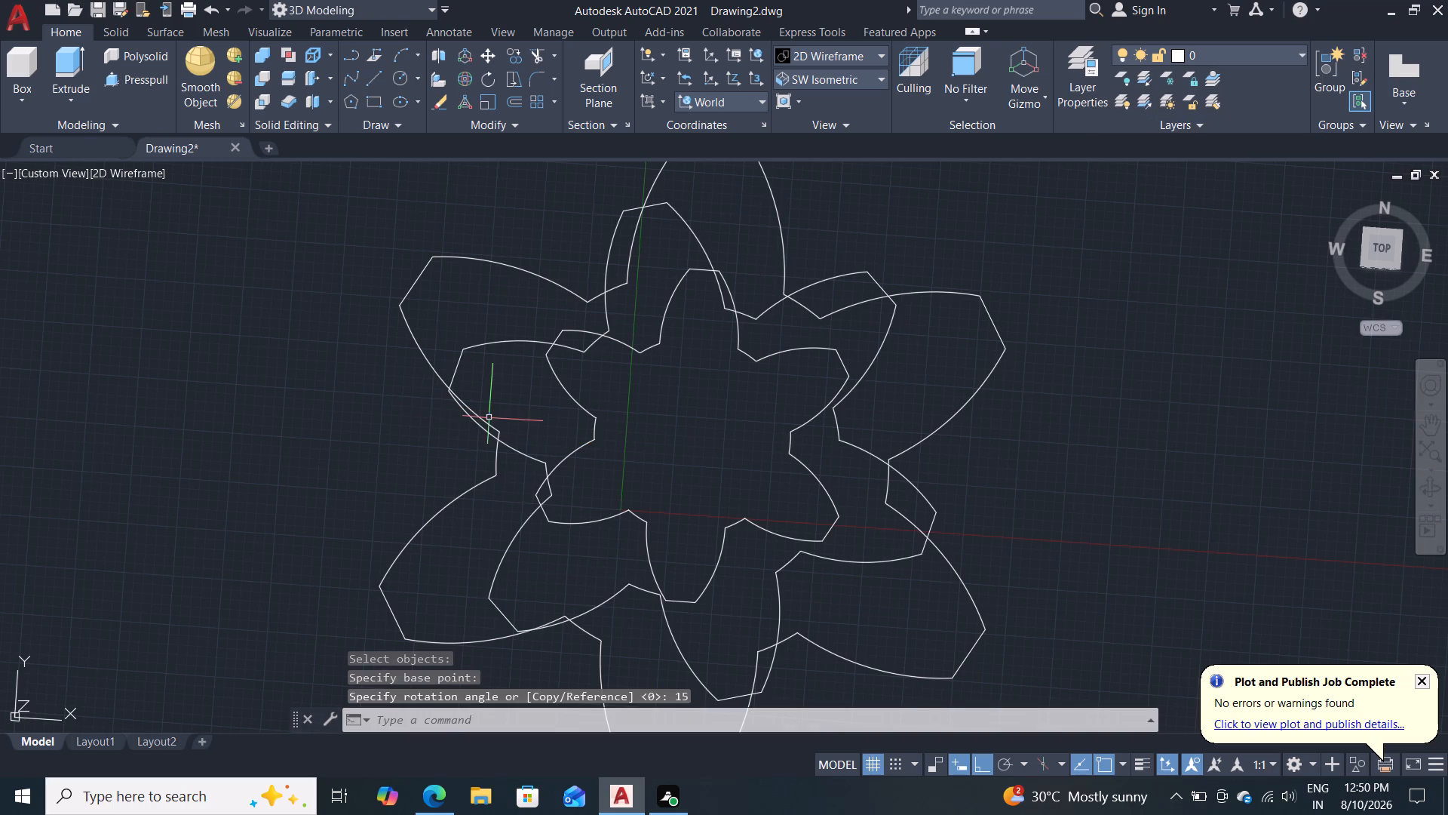
Rotate the smallest six-tooth outline 30 degrees about its centre.
type("ro")
key("Return")
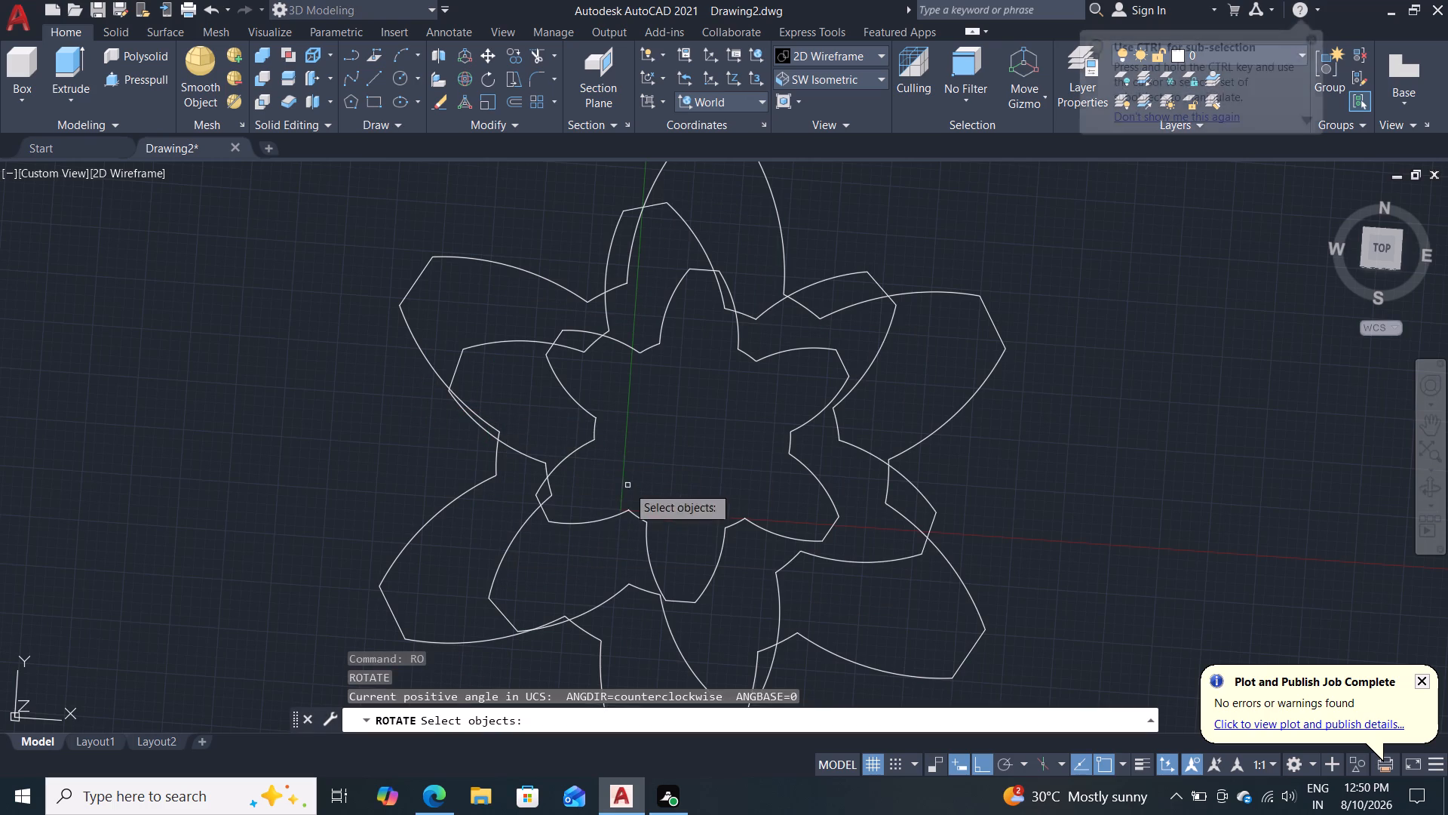
left_click(631, 515)
key("Return")
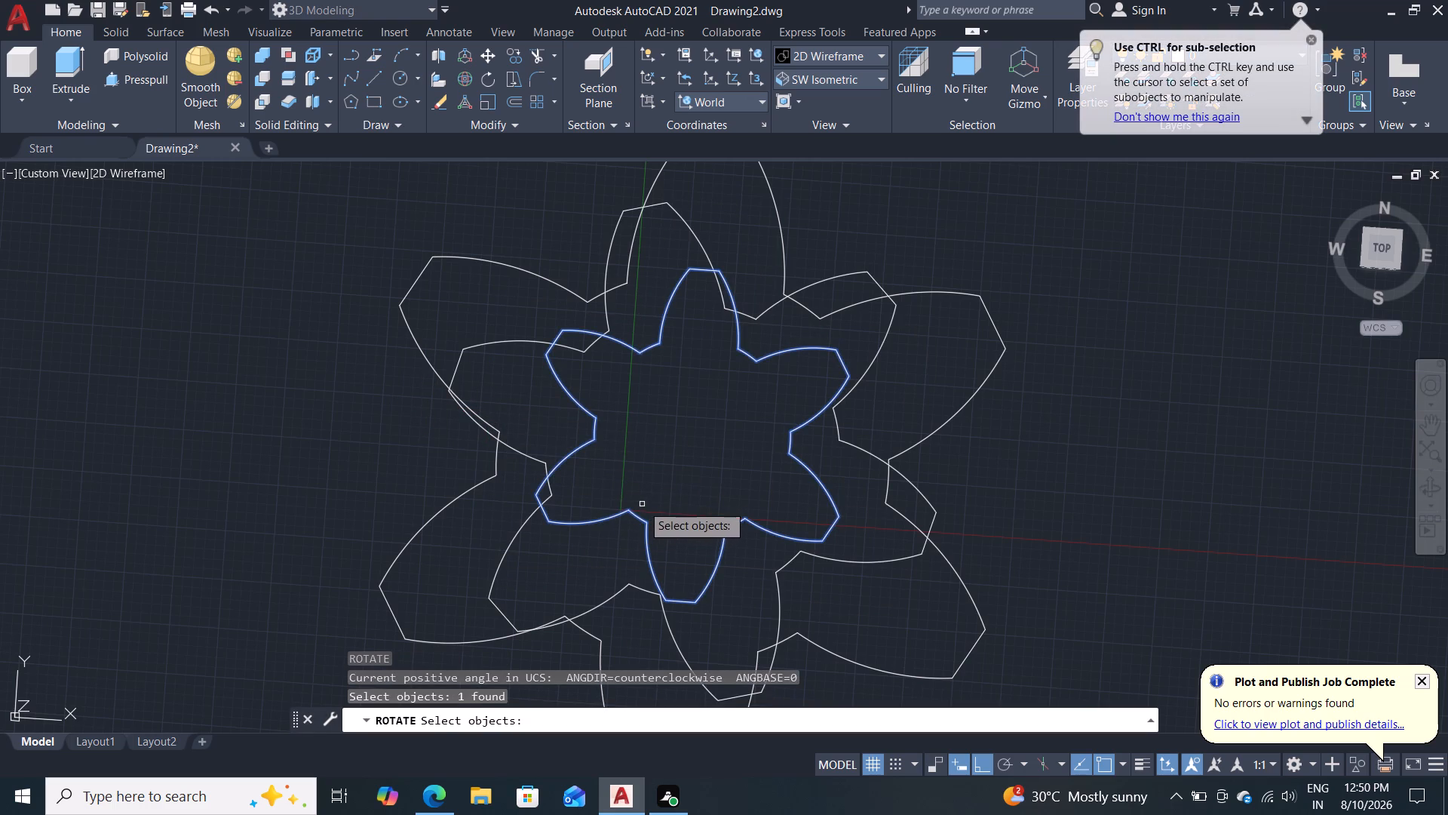
left_click(695, 429)
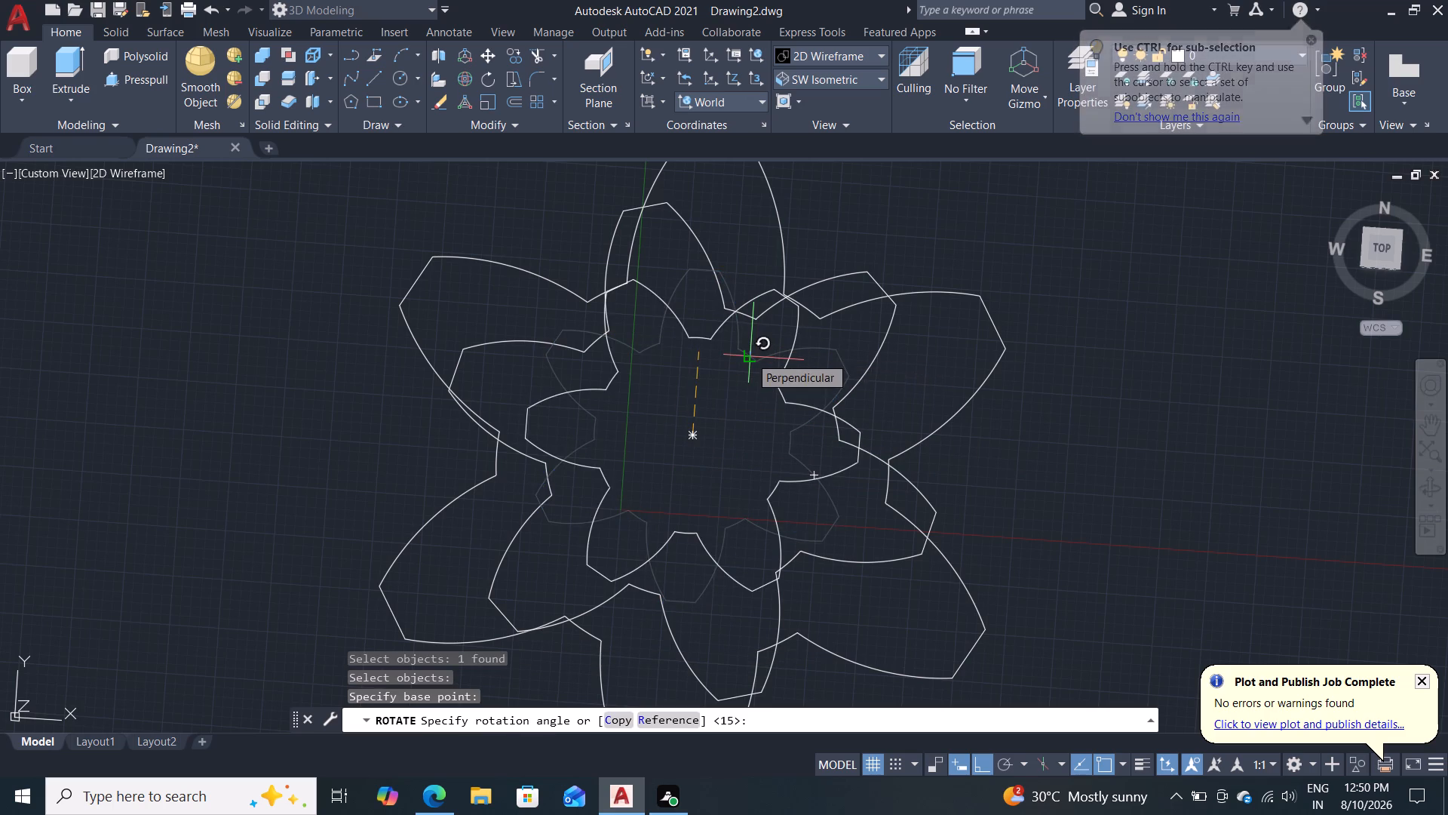
type("30")
key("Return")
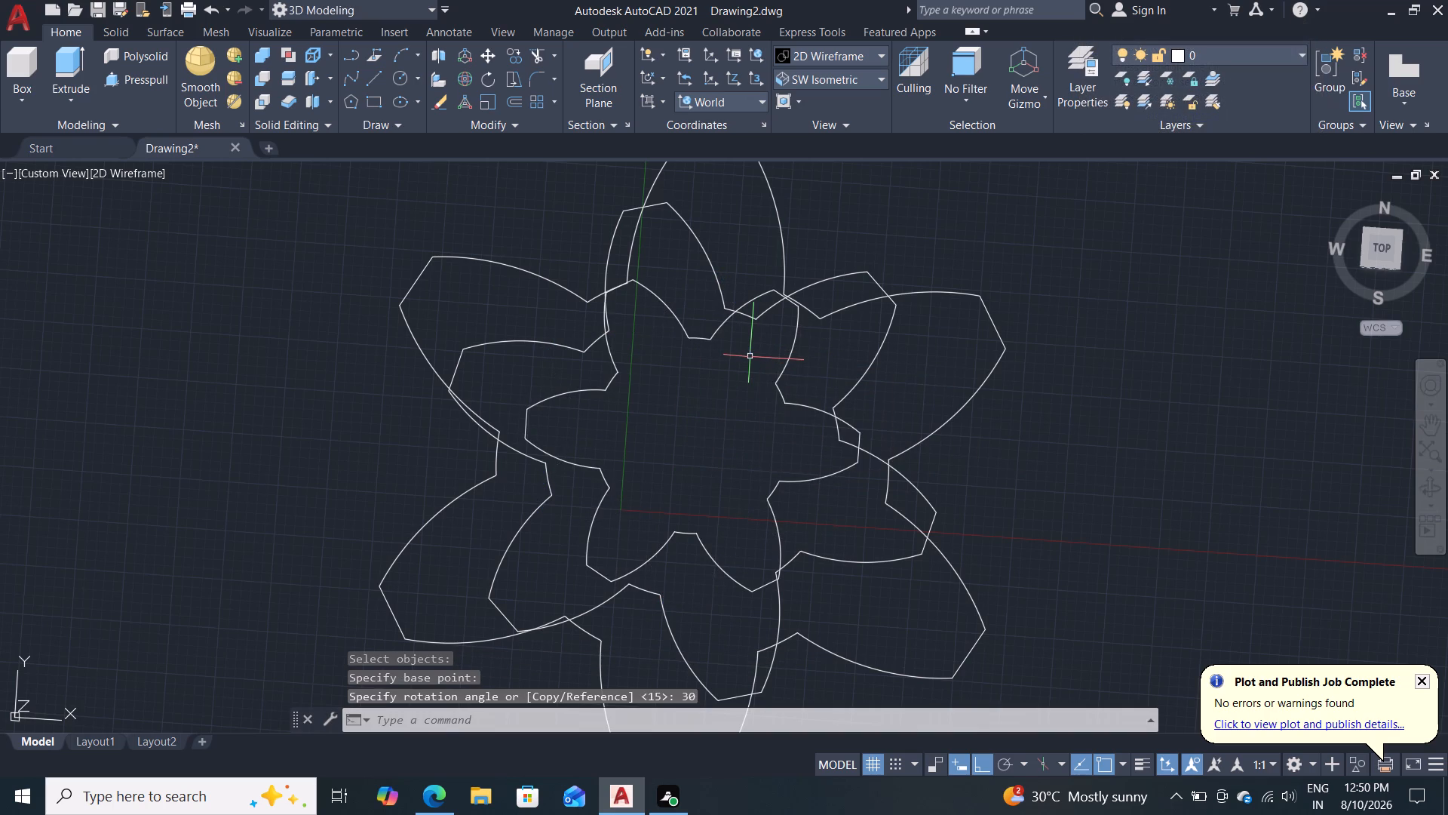
key("Escape")
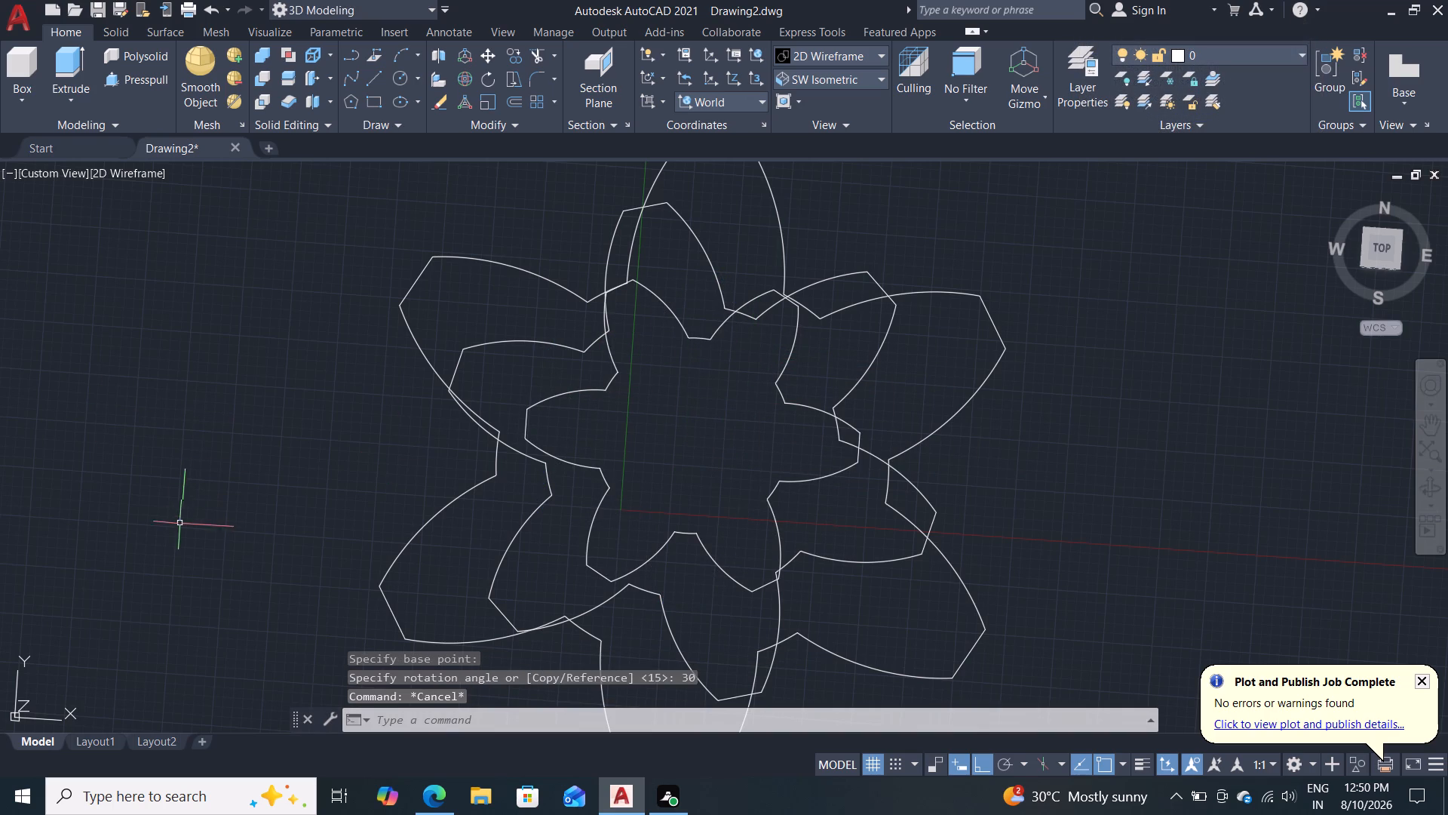
Loft a solid through the largest, middle and smallest six-tooth outlines in that order, using cross sections only.
middle_click_drag(173, 529, 287, 357, "shift")
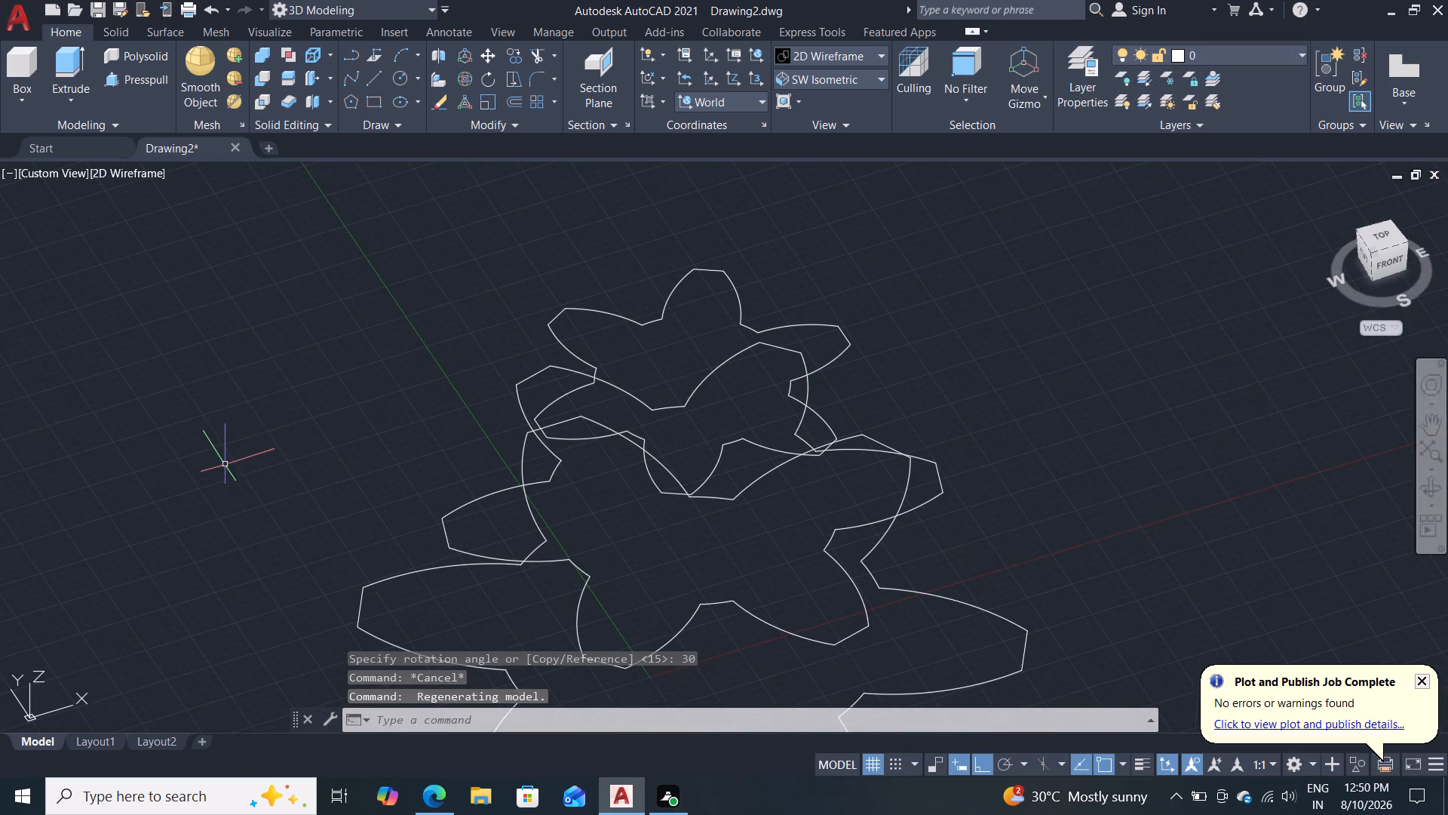
middle_click_drag(225, 441, 188, 261)
left_click(69, 88)
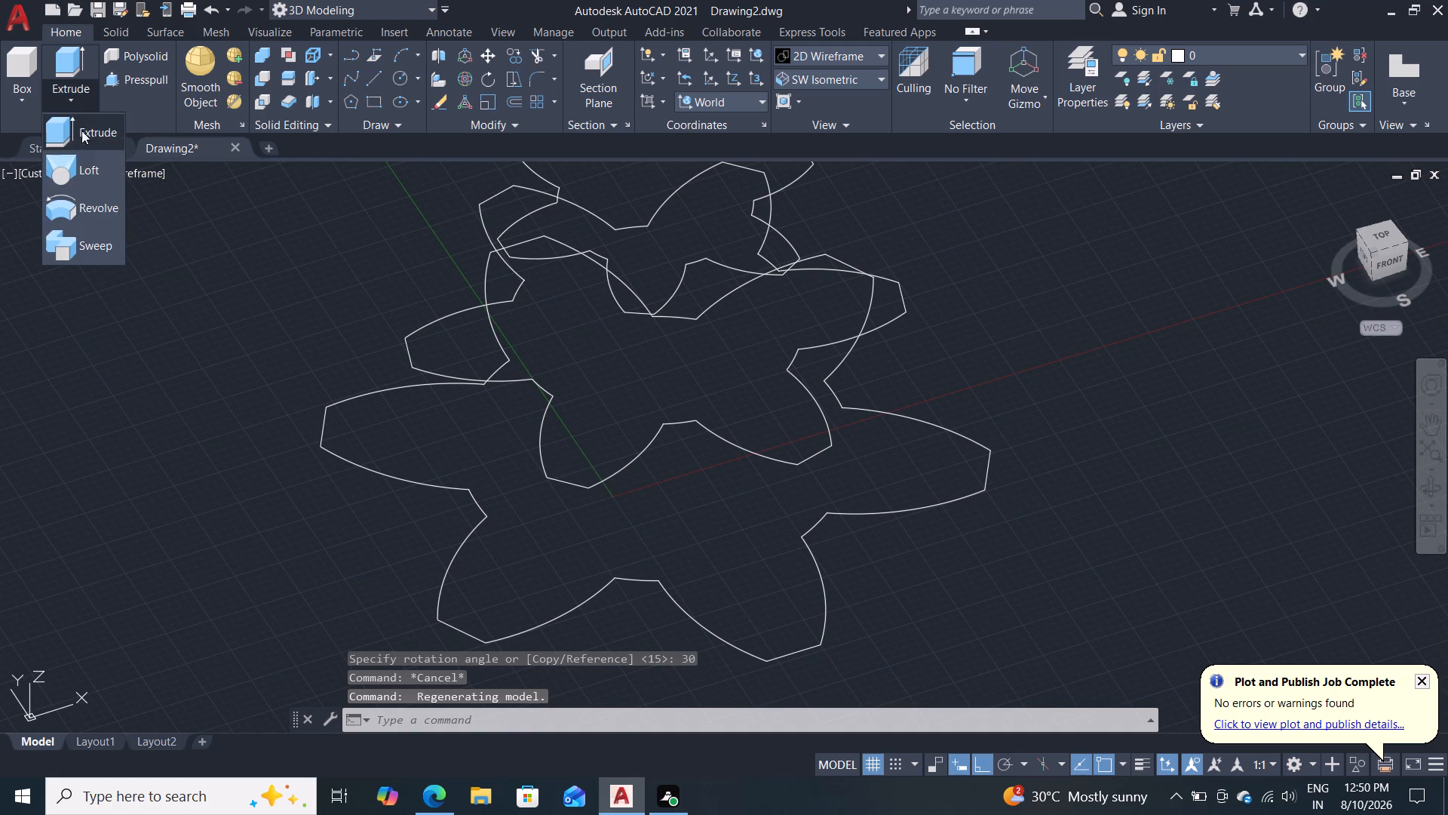
left_click(83, 175)
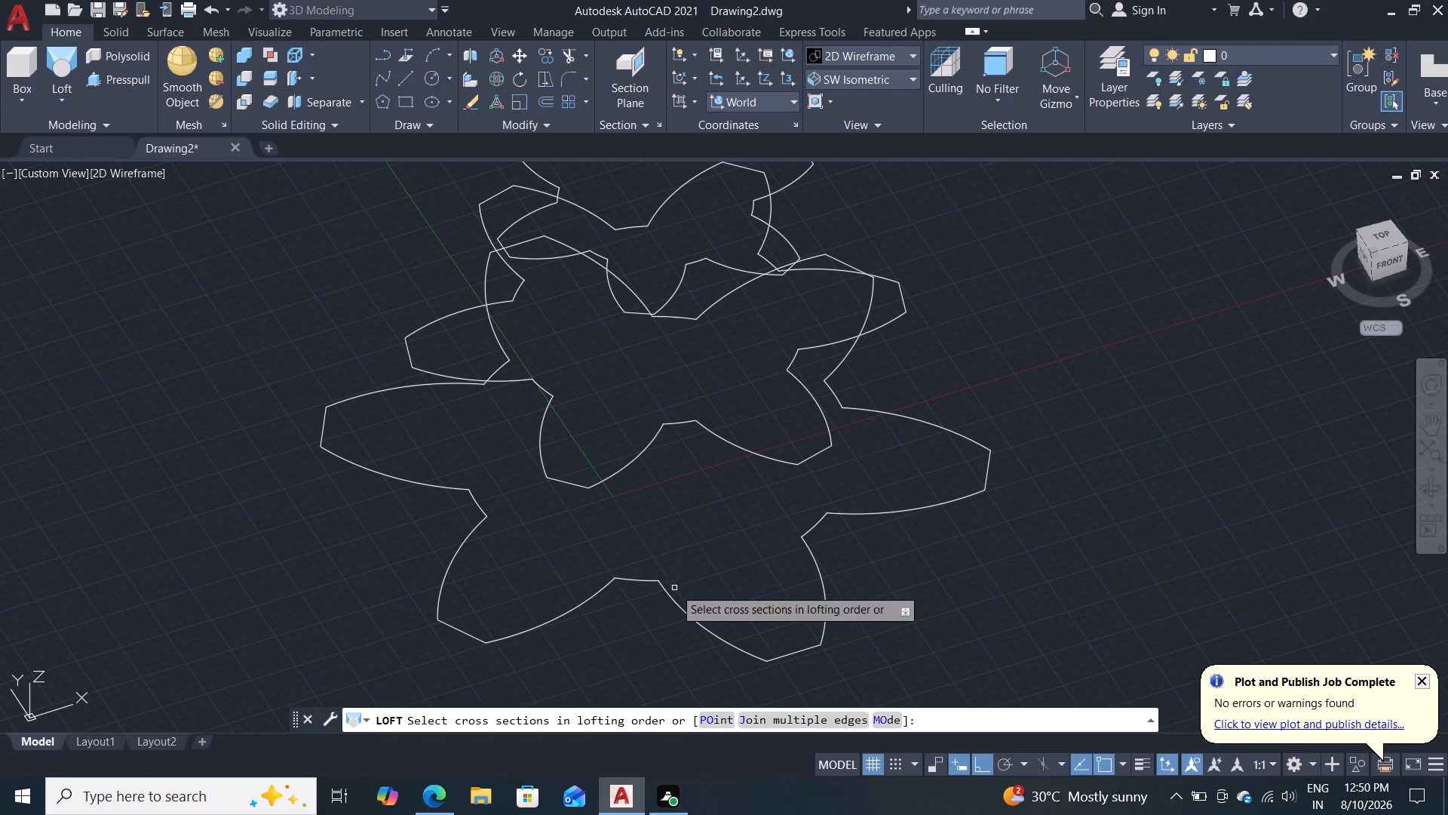
left_click(670, 599)
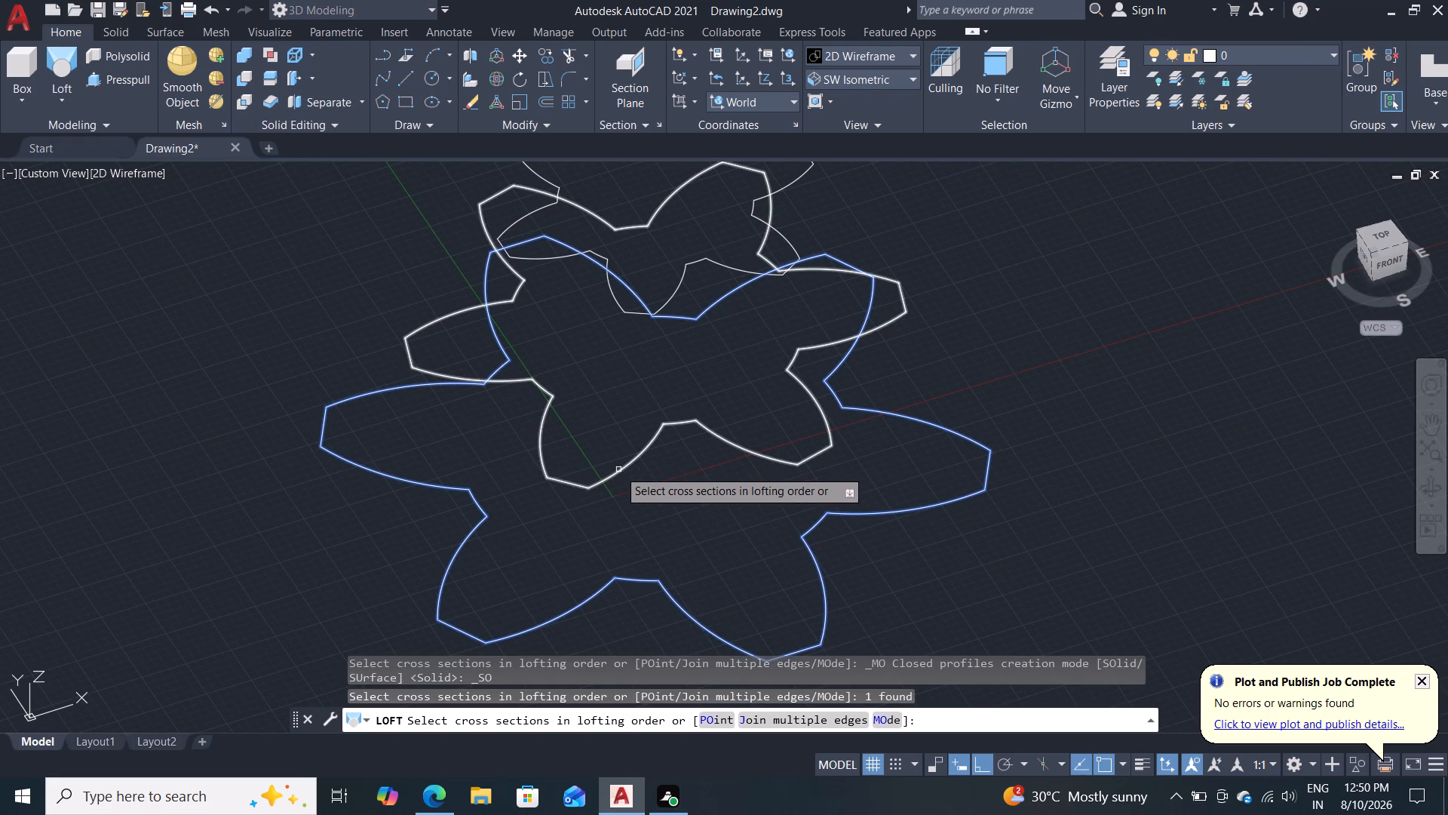
left_click(618, 469)
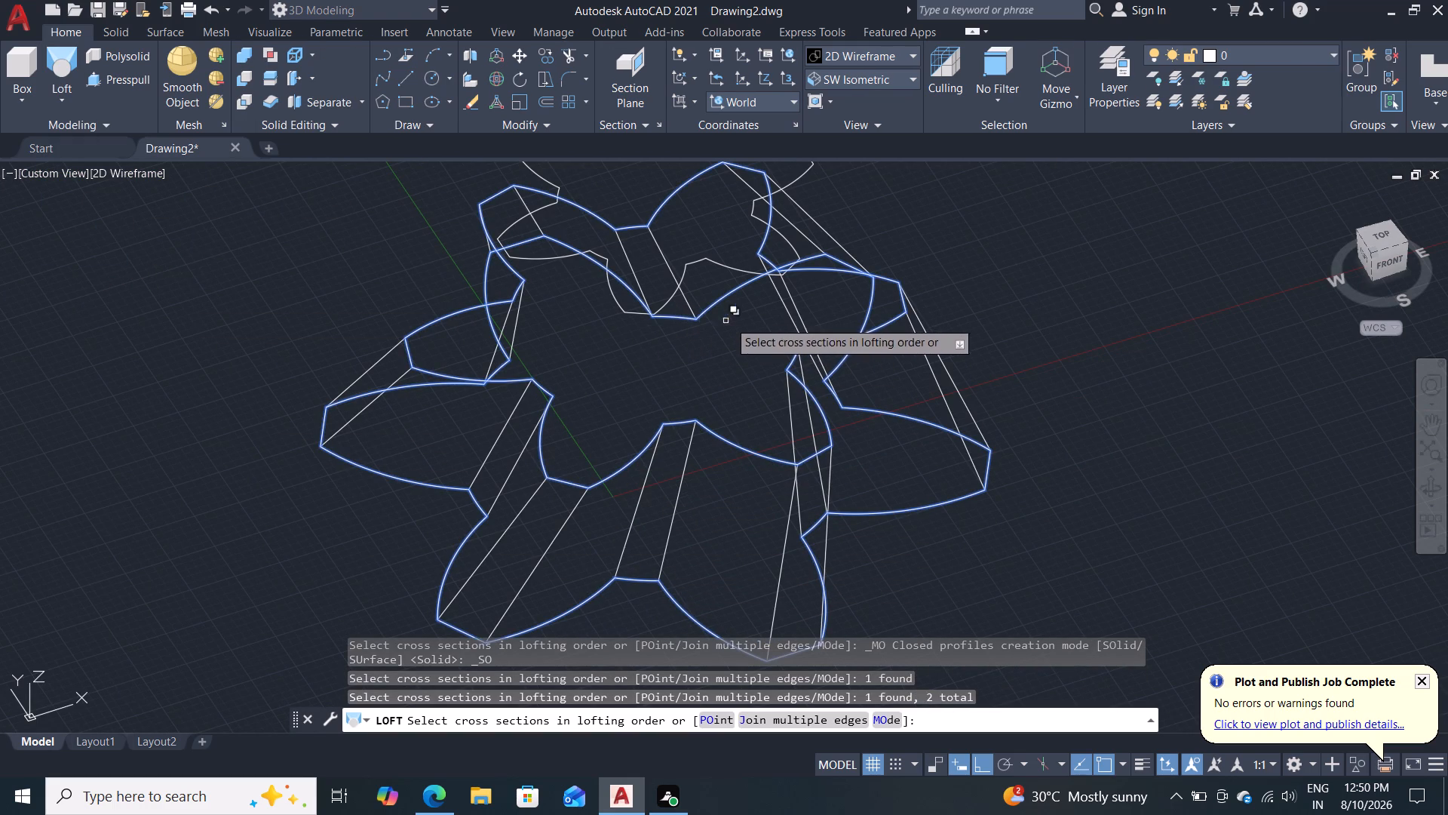
scroll(986, 308, "down", 2)
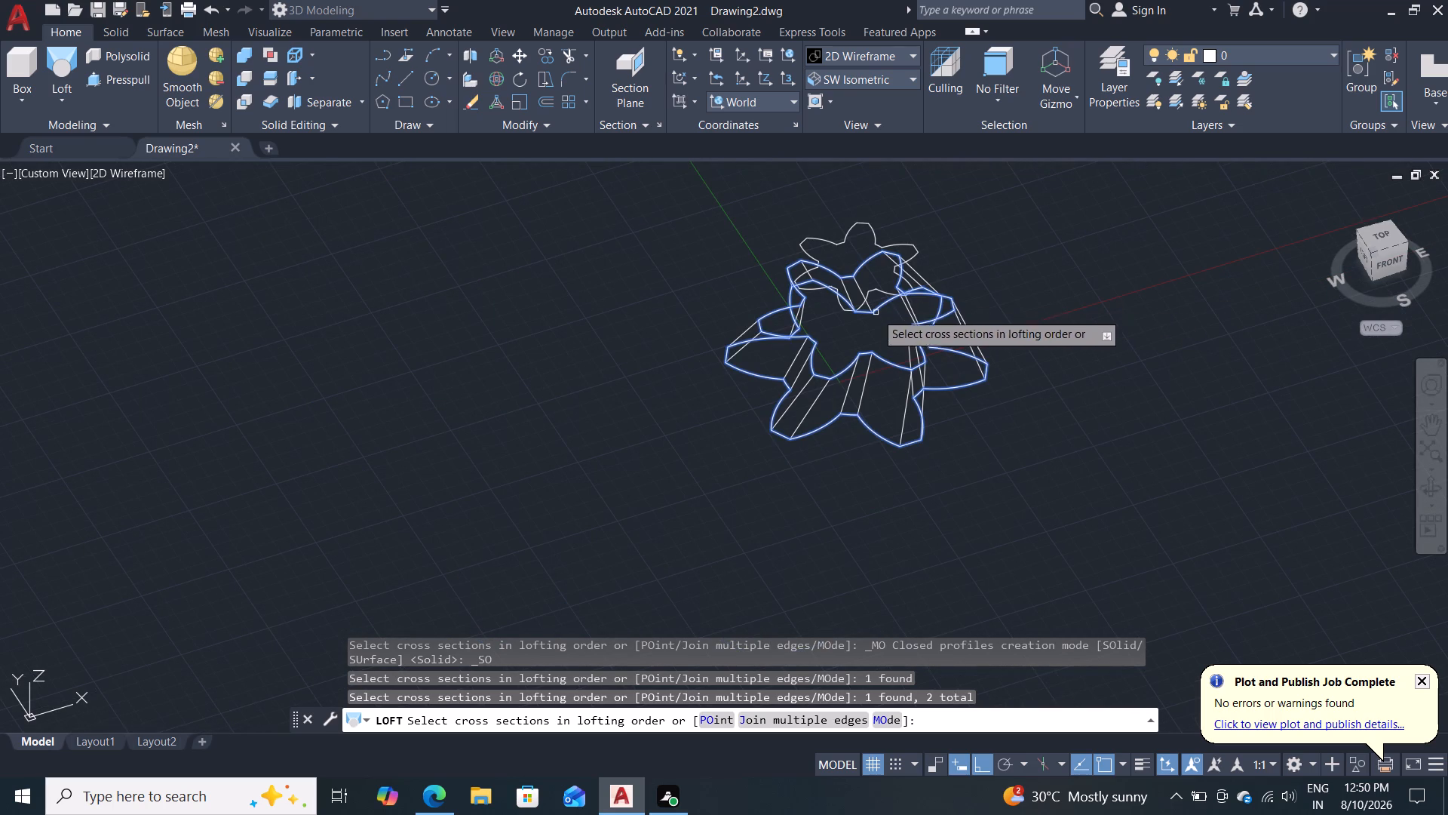
left_click(864, 306)
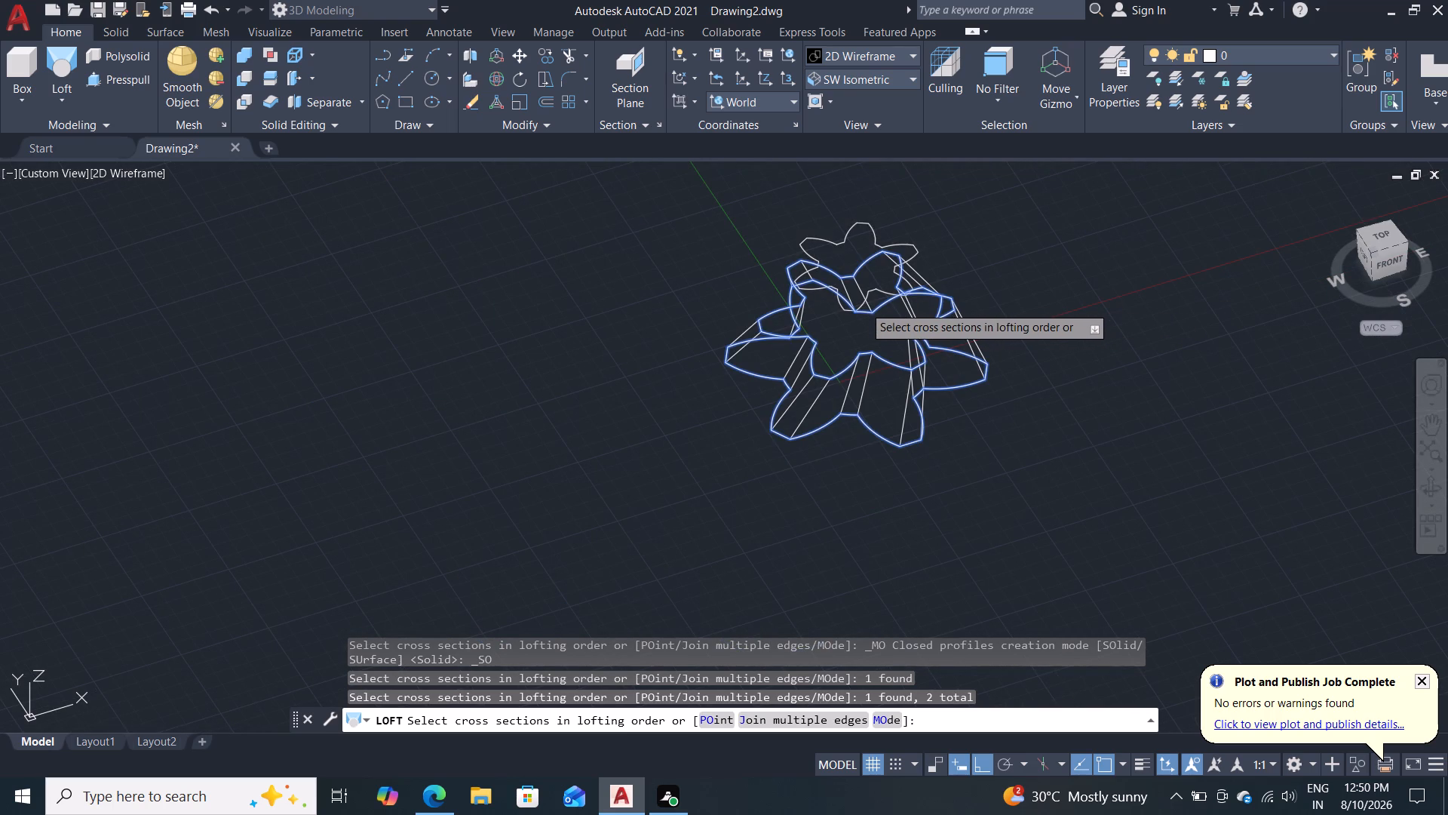
key("Return")
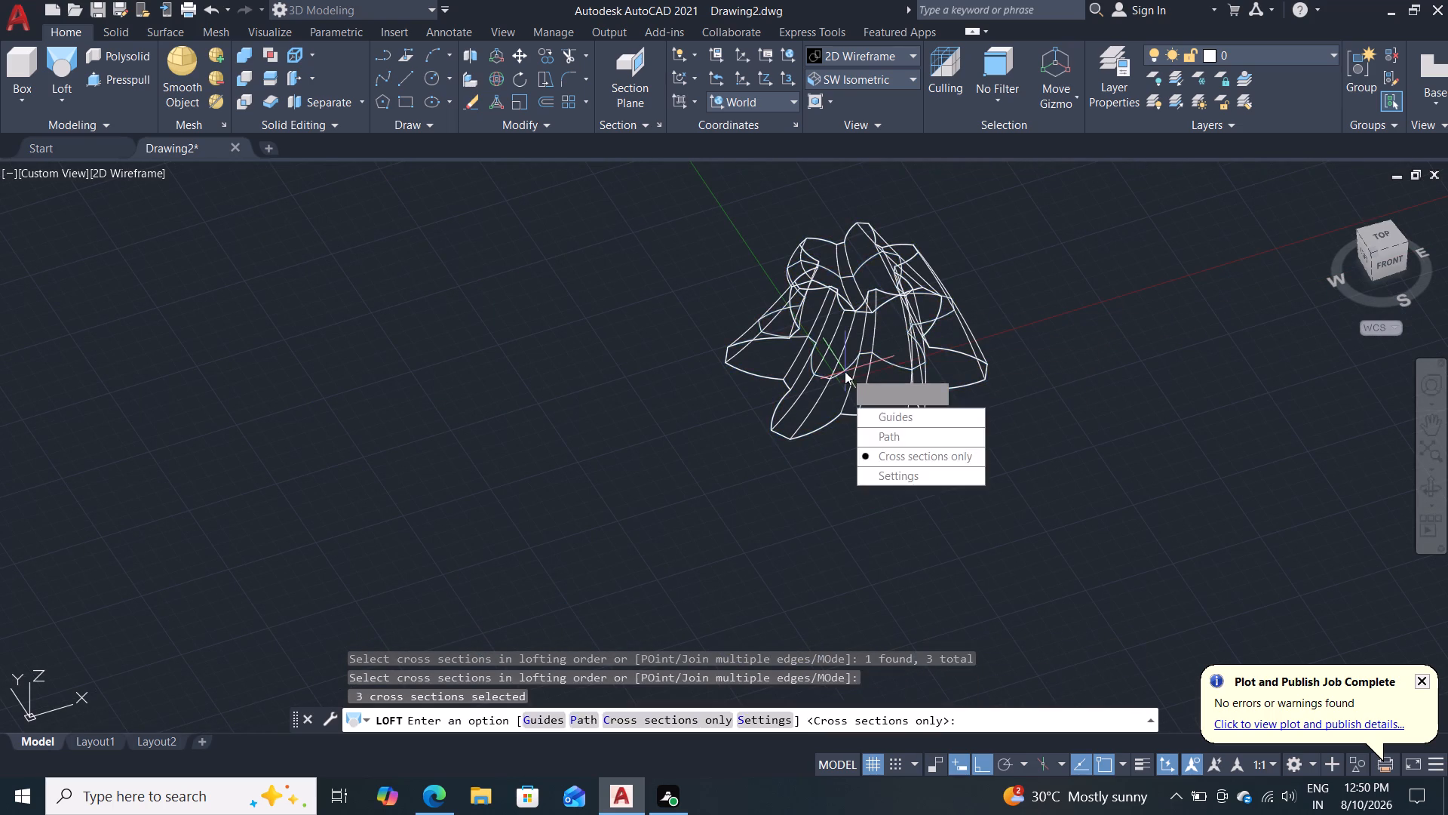
key("Return")
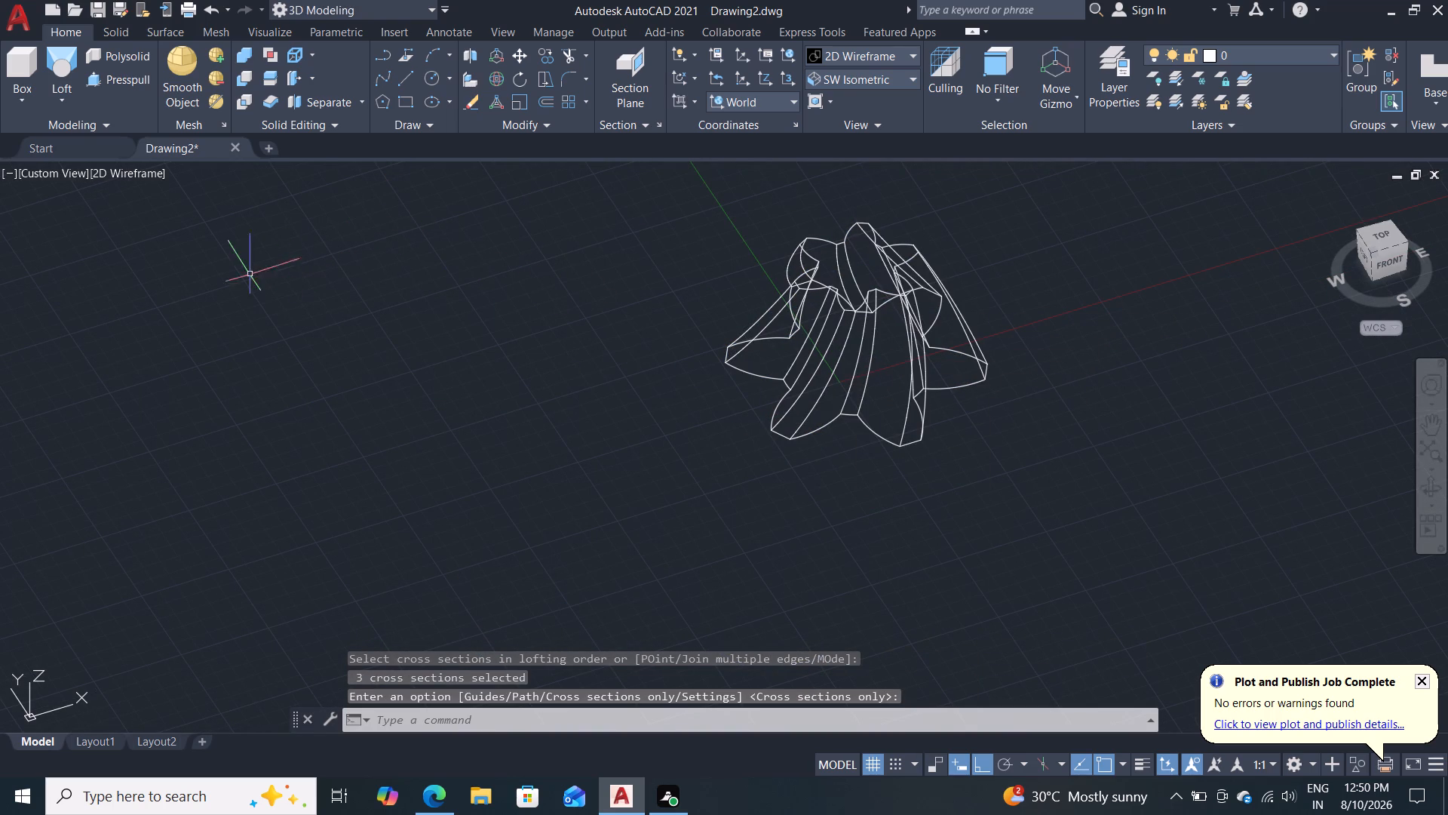
Set the viewport's visual style to Realistic.
left_click(146, 178)
left_click(173, 272)
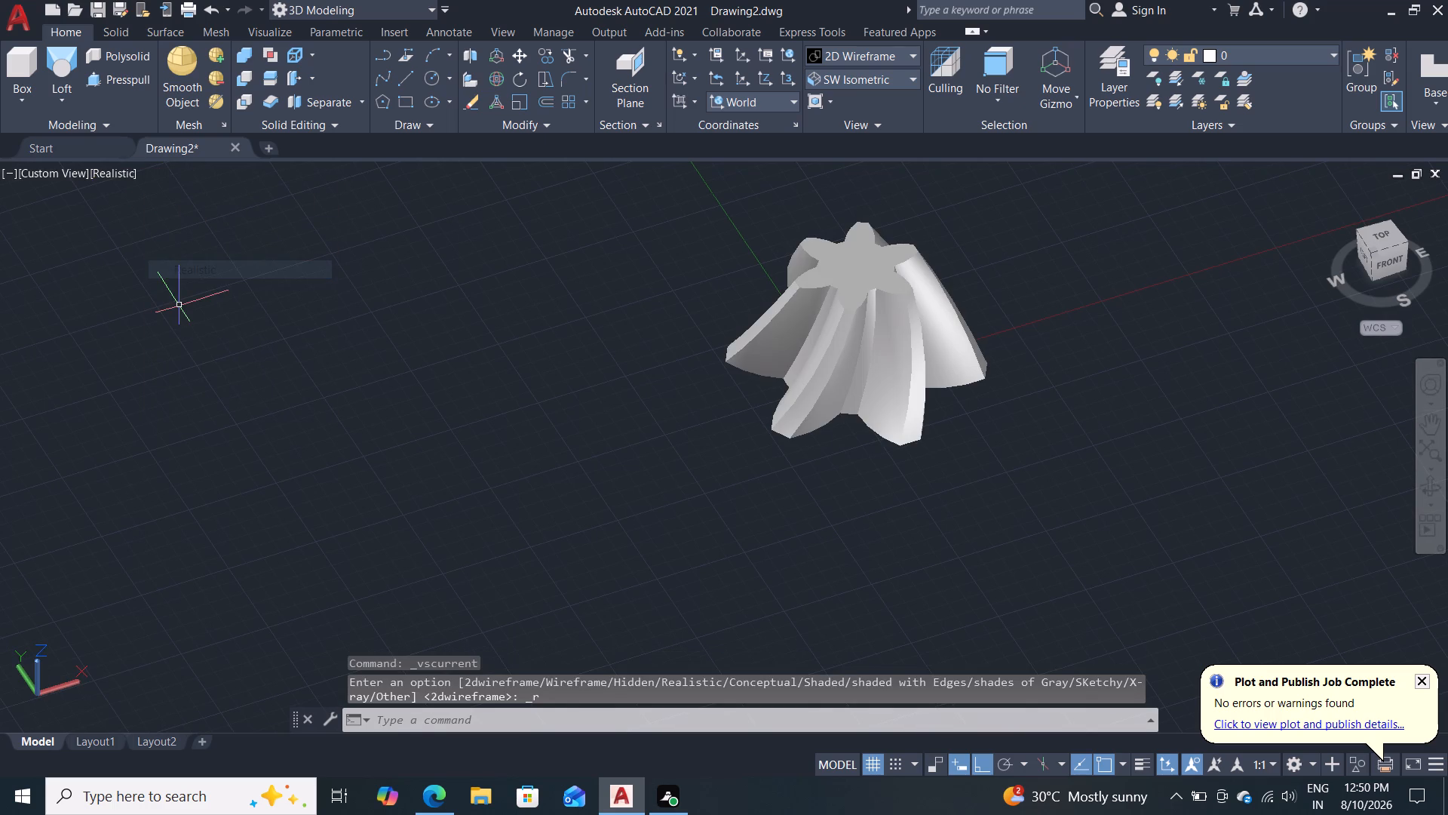
key("Escape")
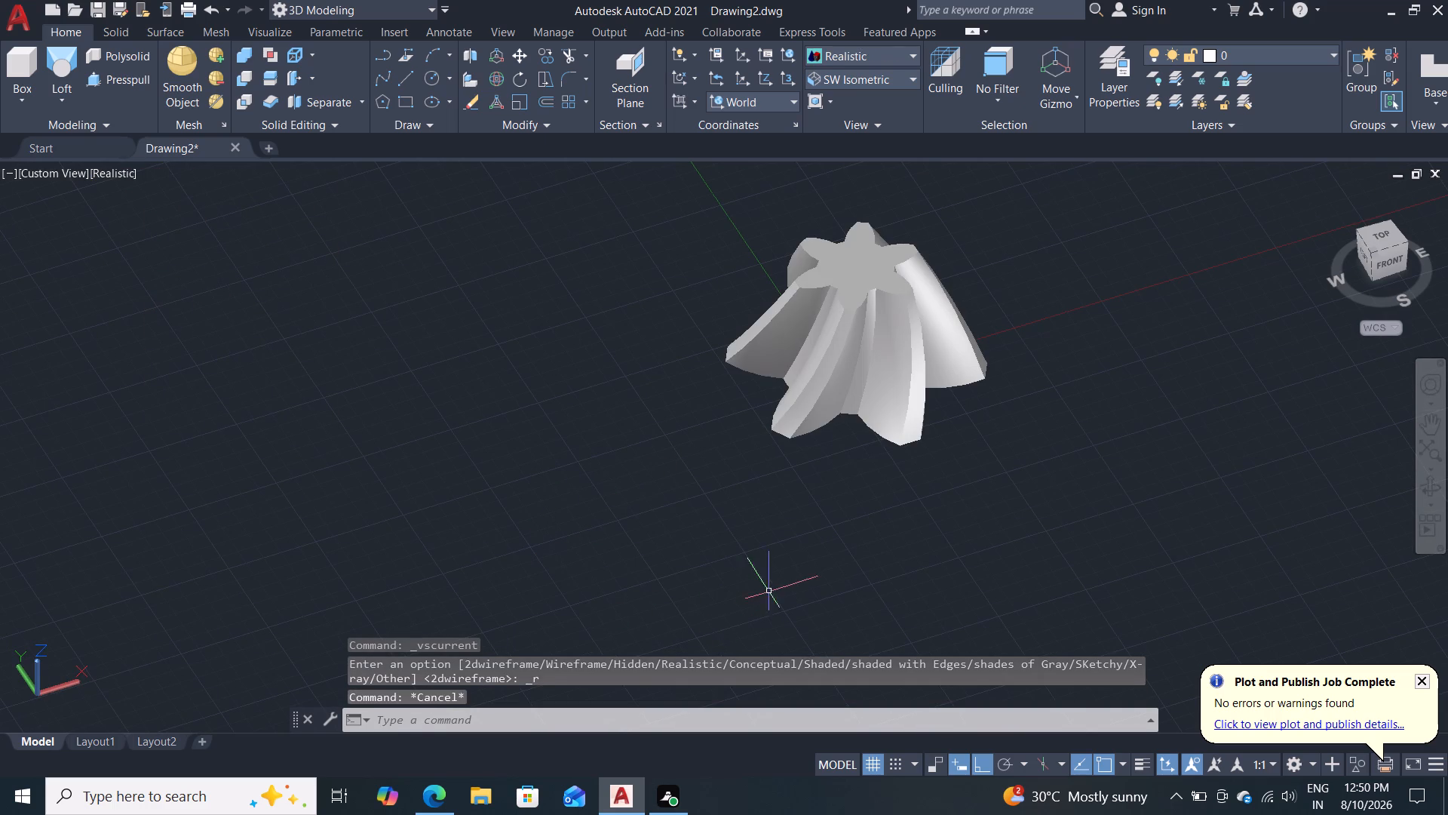
Examine the twisted flutes and end faces of the lofted cutter body from several angles.
scroll(707, 562, "up", 1)
middle_click_drag(690, 434, 633, 483, "shift")
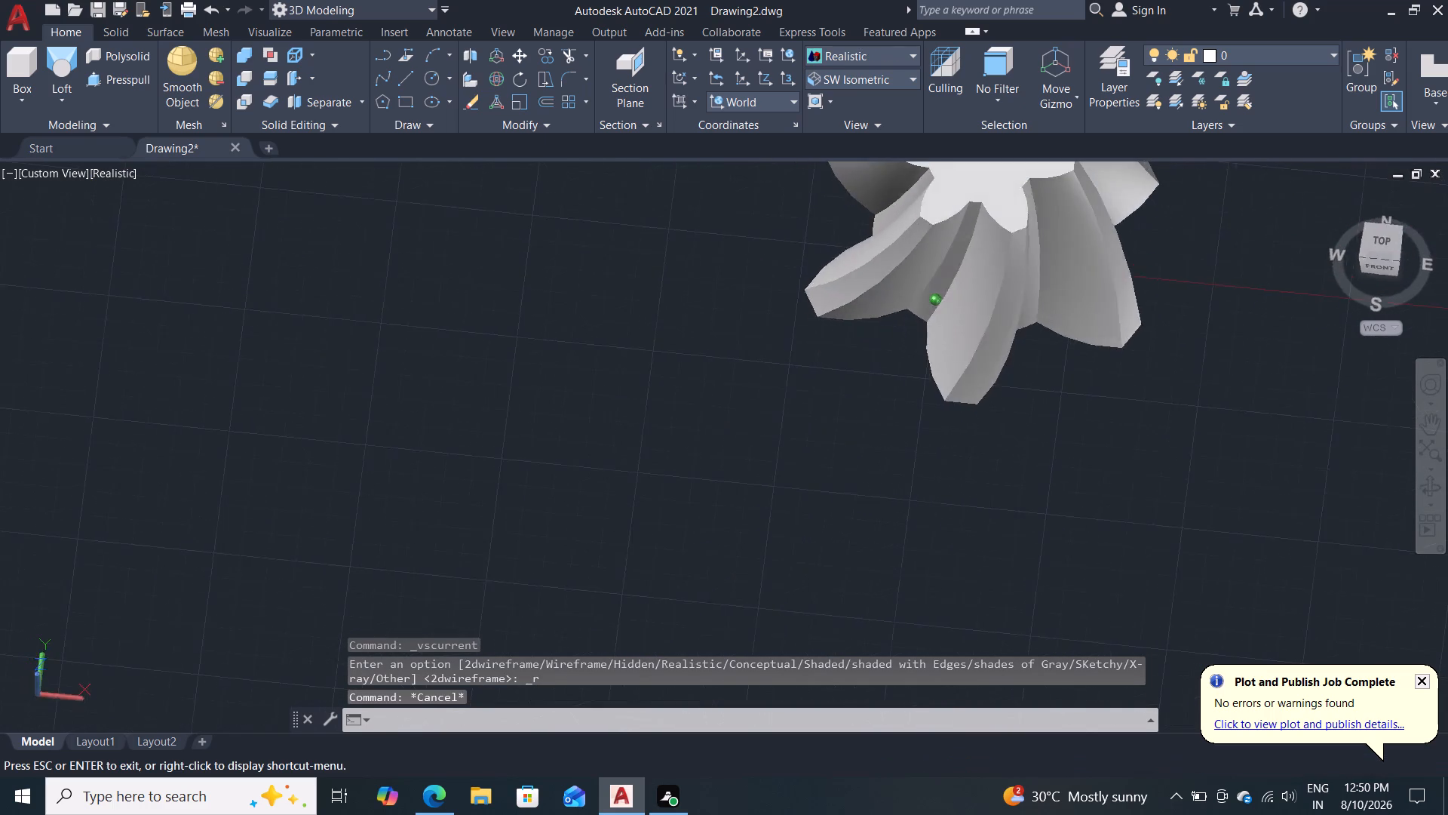
middle_click_drag(633, 483, 759, 451, "shift")
middle_click_drag(689, 384, 409, 503)
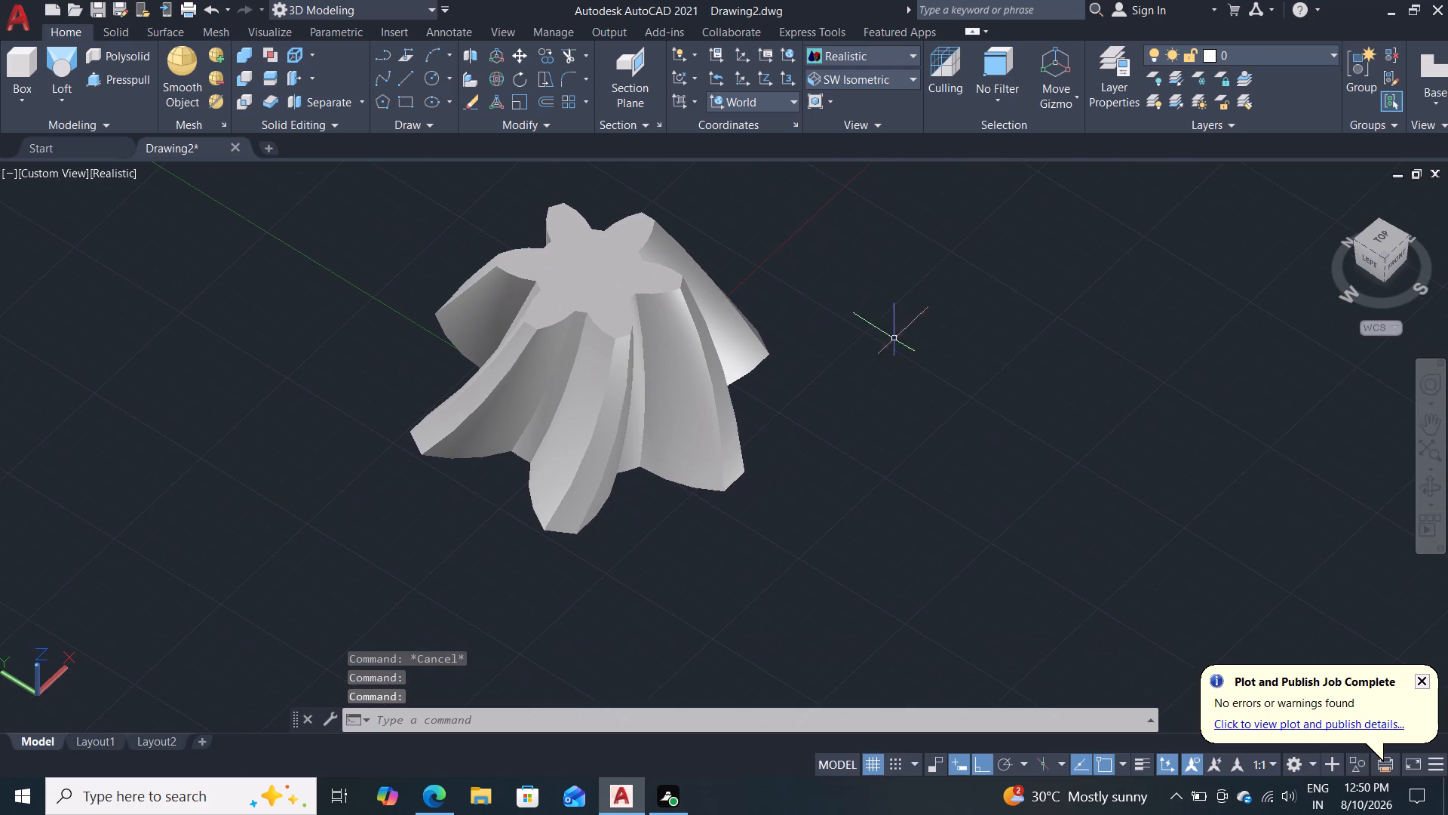
middle_click_drag(985, 302, 741, 418, "shift")
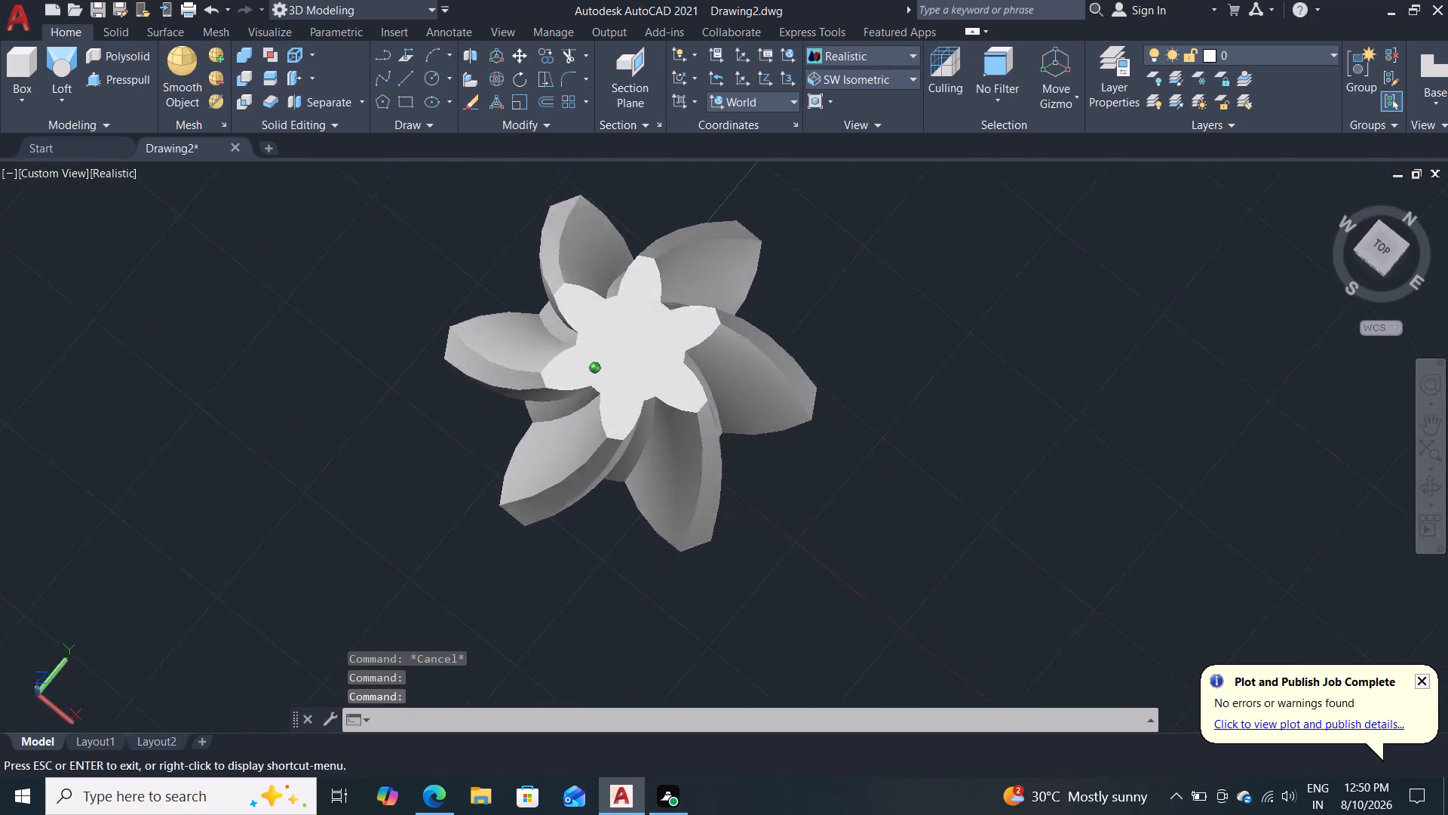
middle_click_drag(741, 418, 766, 367, "shift")
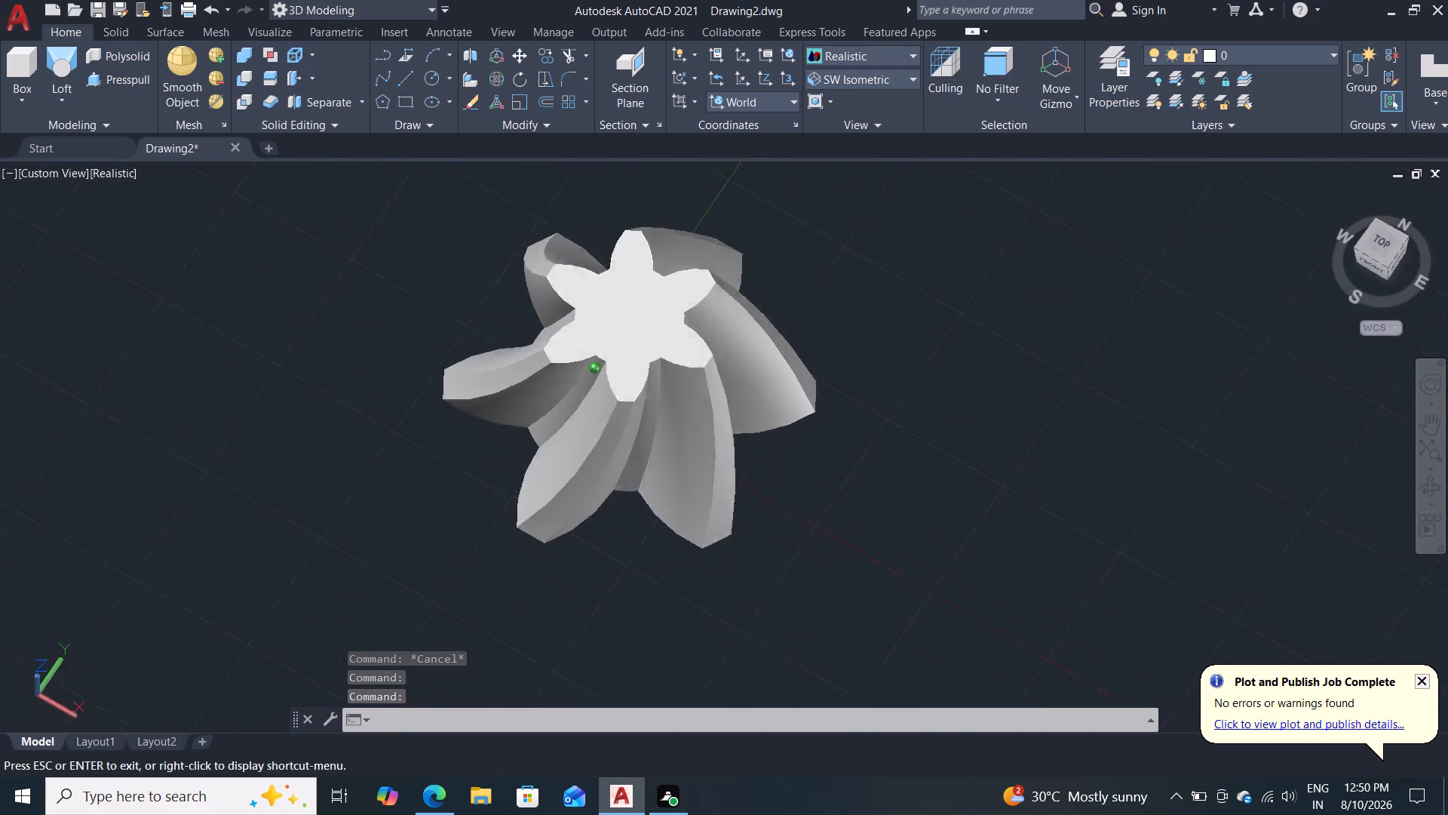
middle_click_drag(766, 367, 796, 343, "shift")
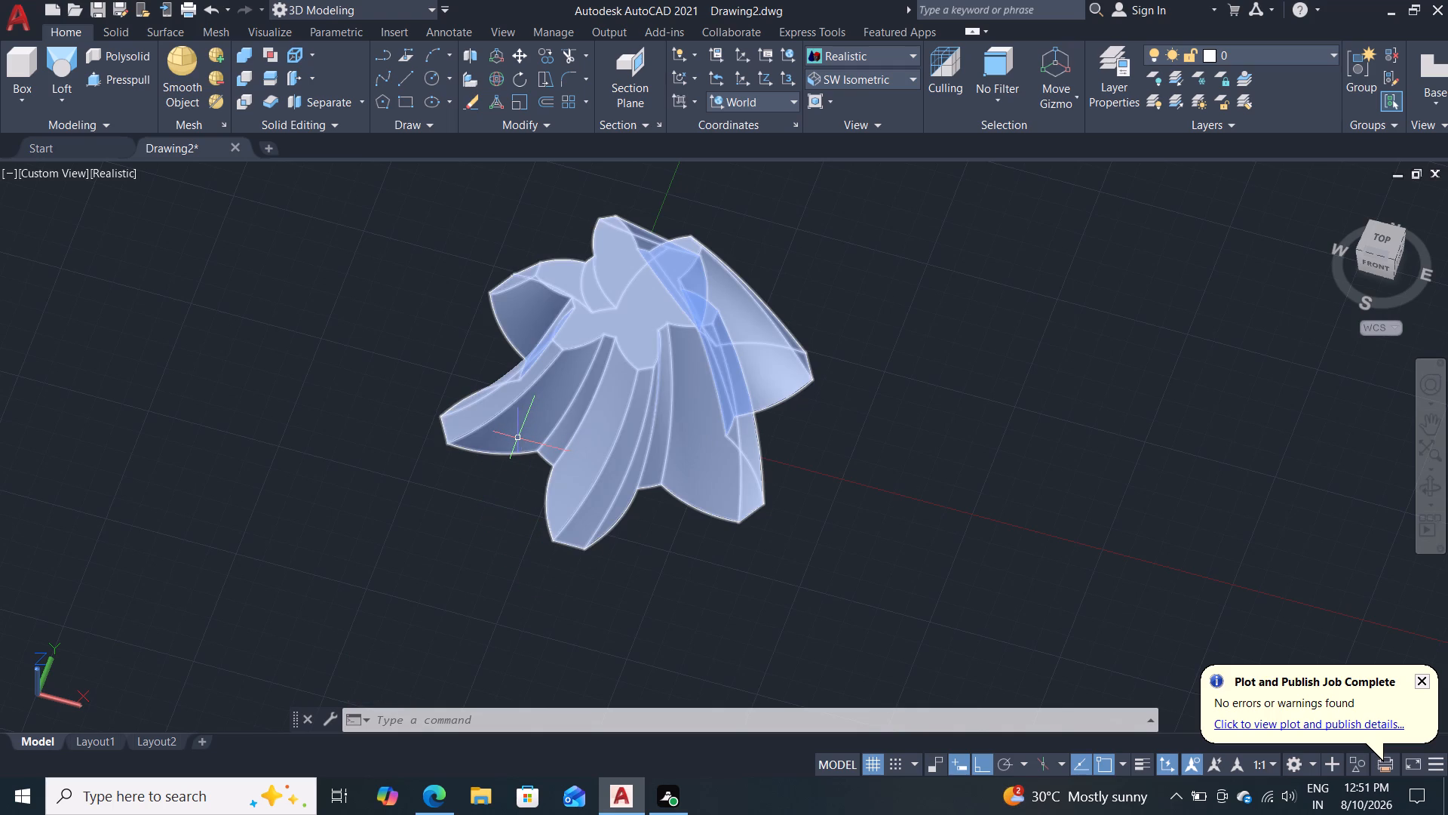
key("ctrl+z")
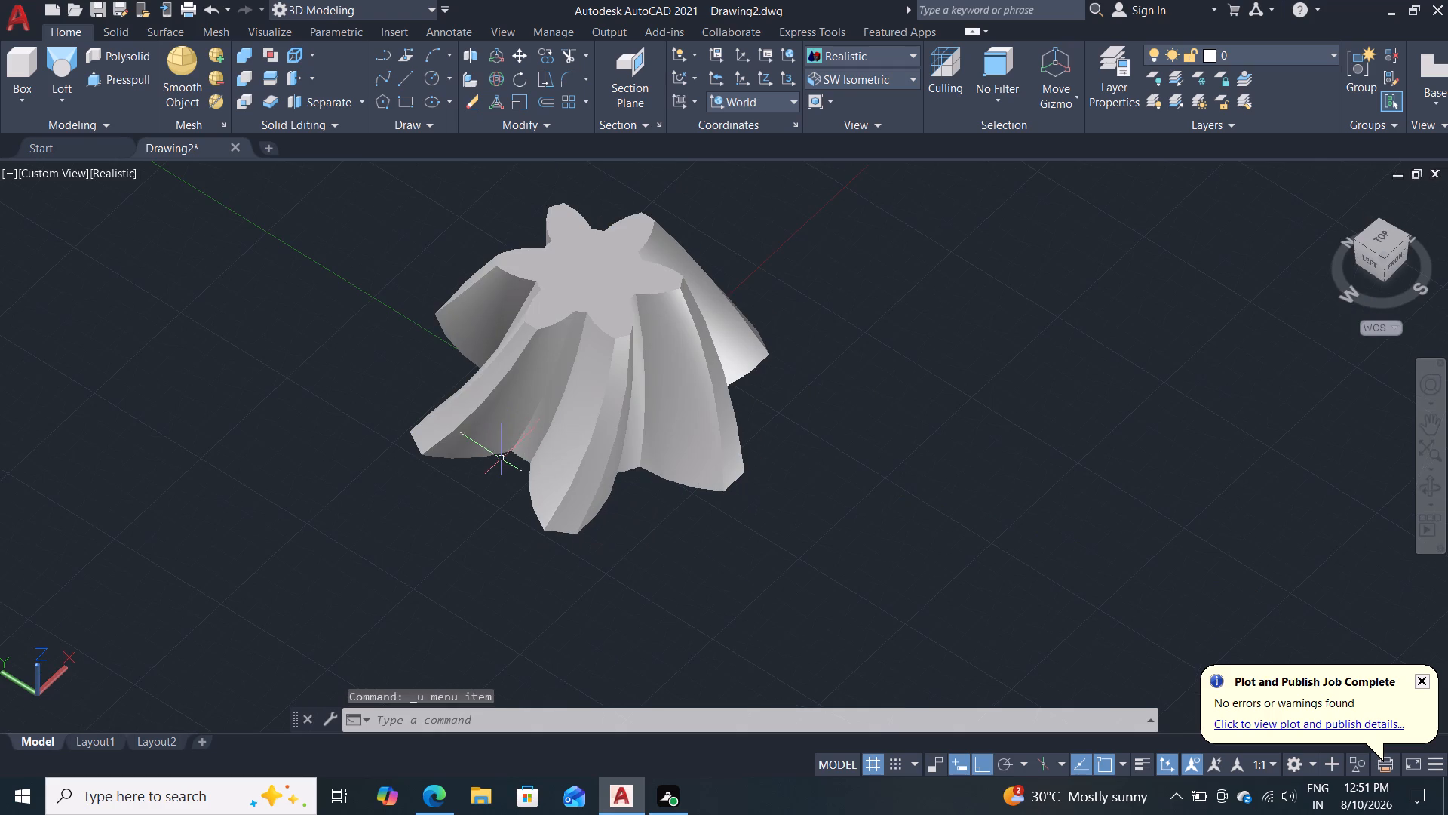
key("ctrl+z")
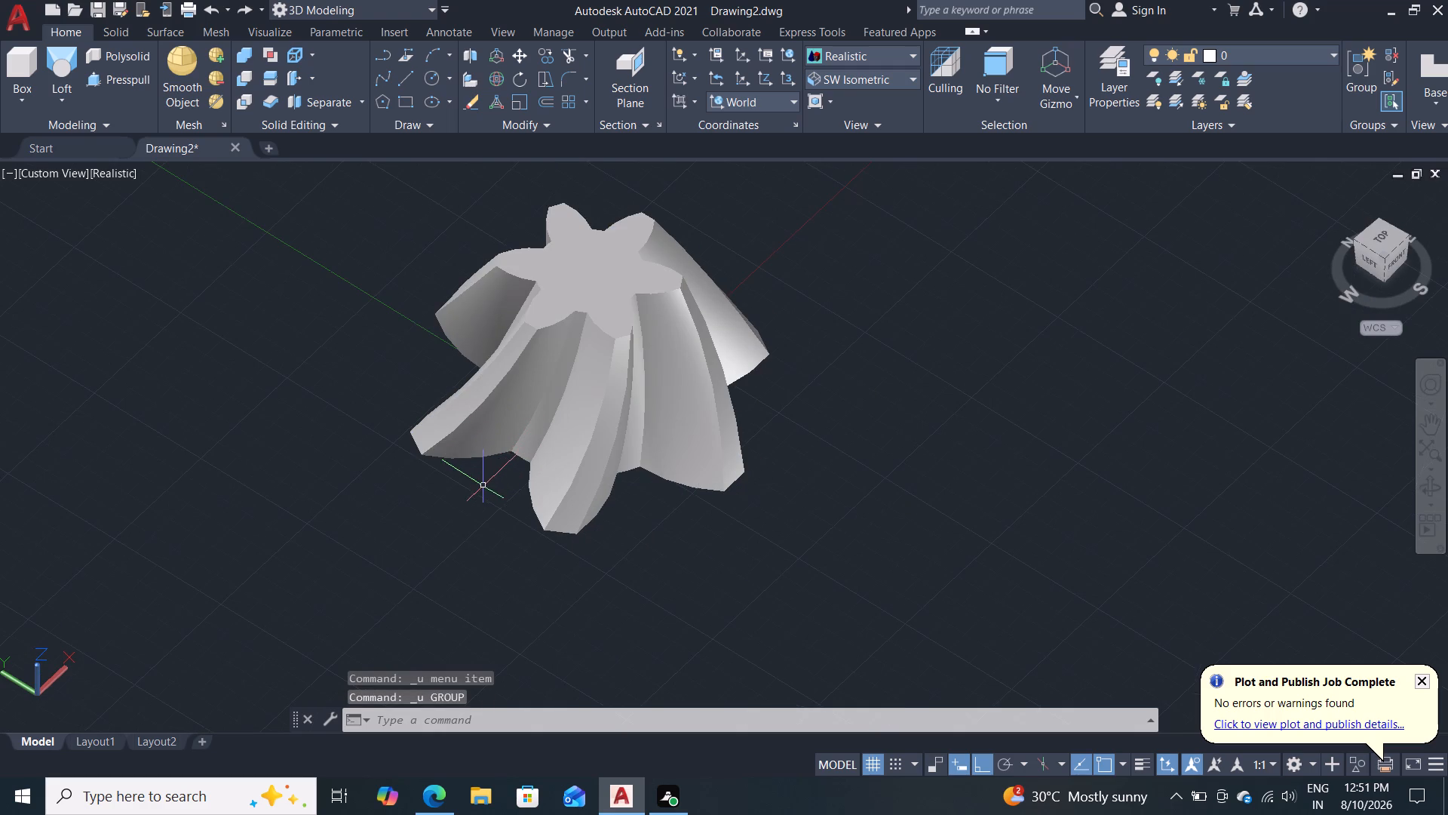
key("Escape")
key("Escape")
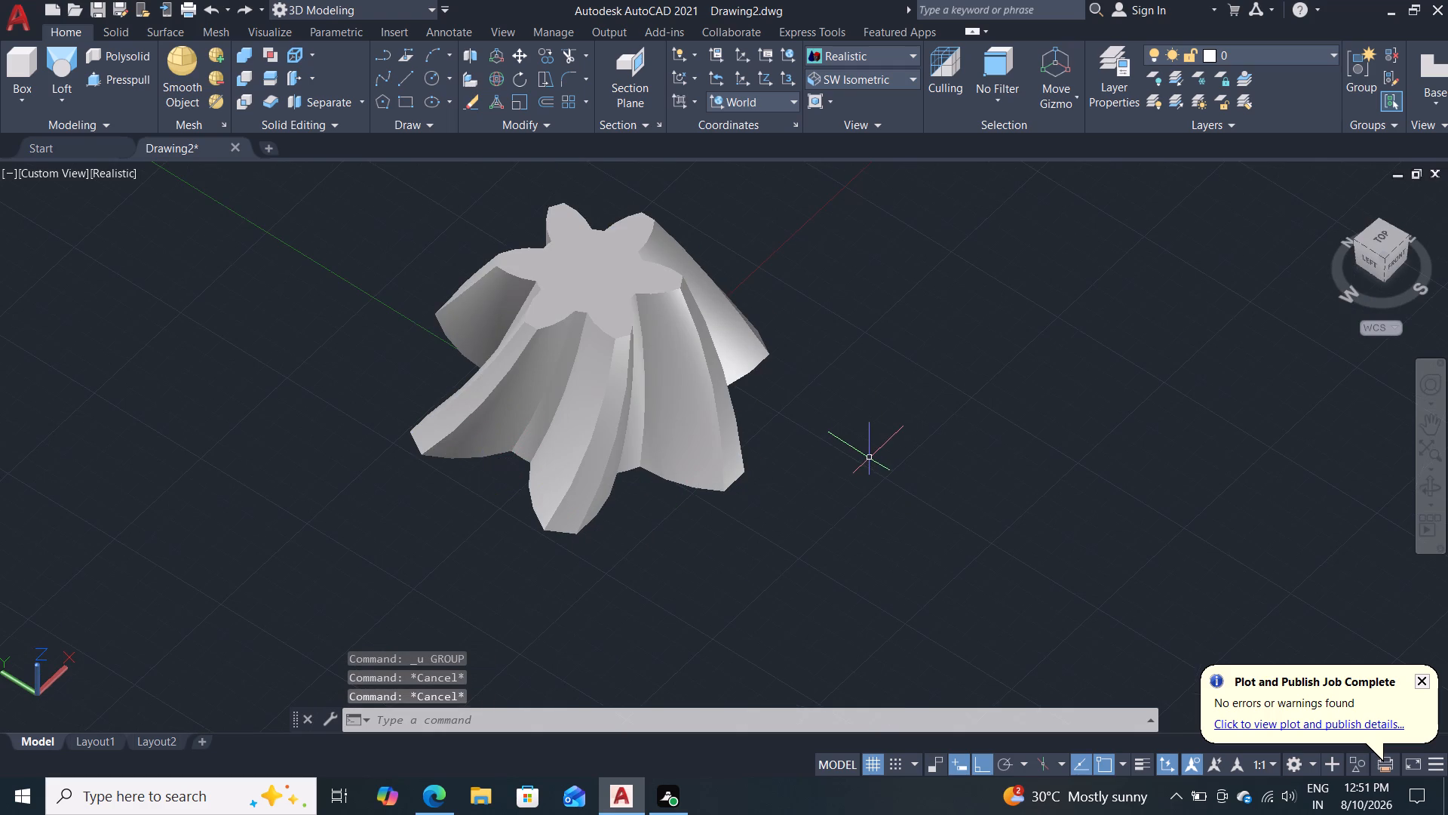
middle_click_drag(863, 452, 612, 424, "shift")
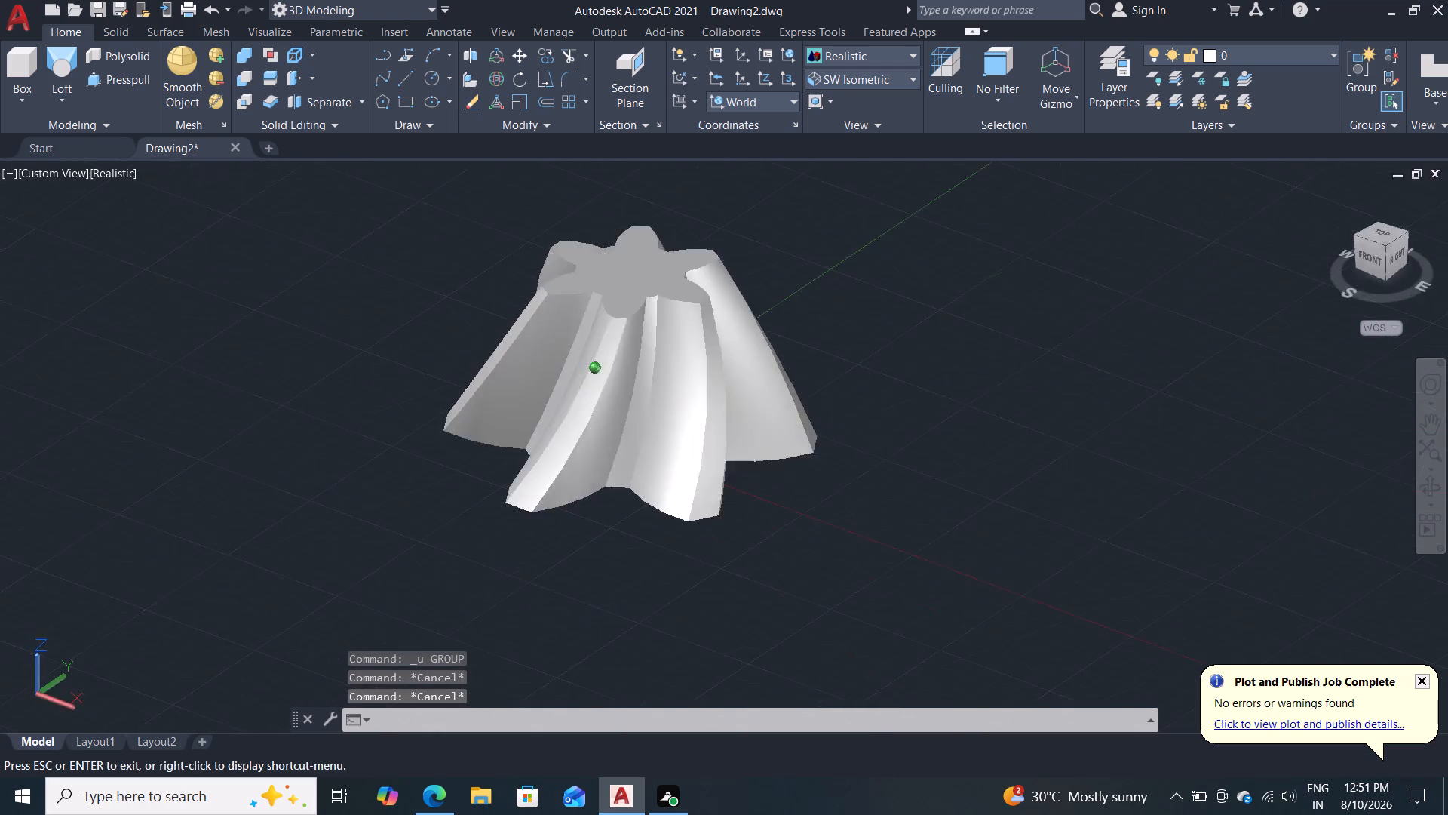
middle_click_drag(612, 424, 457, 535, "shift")
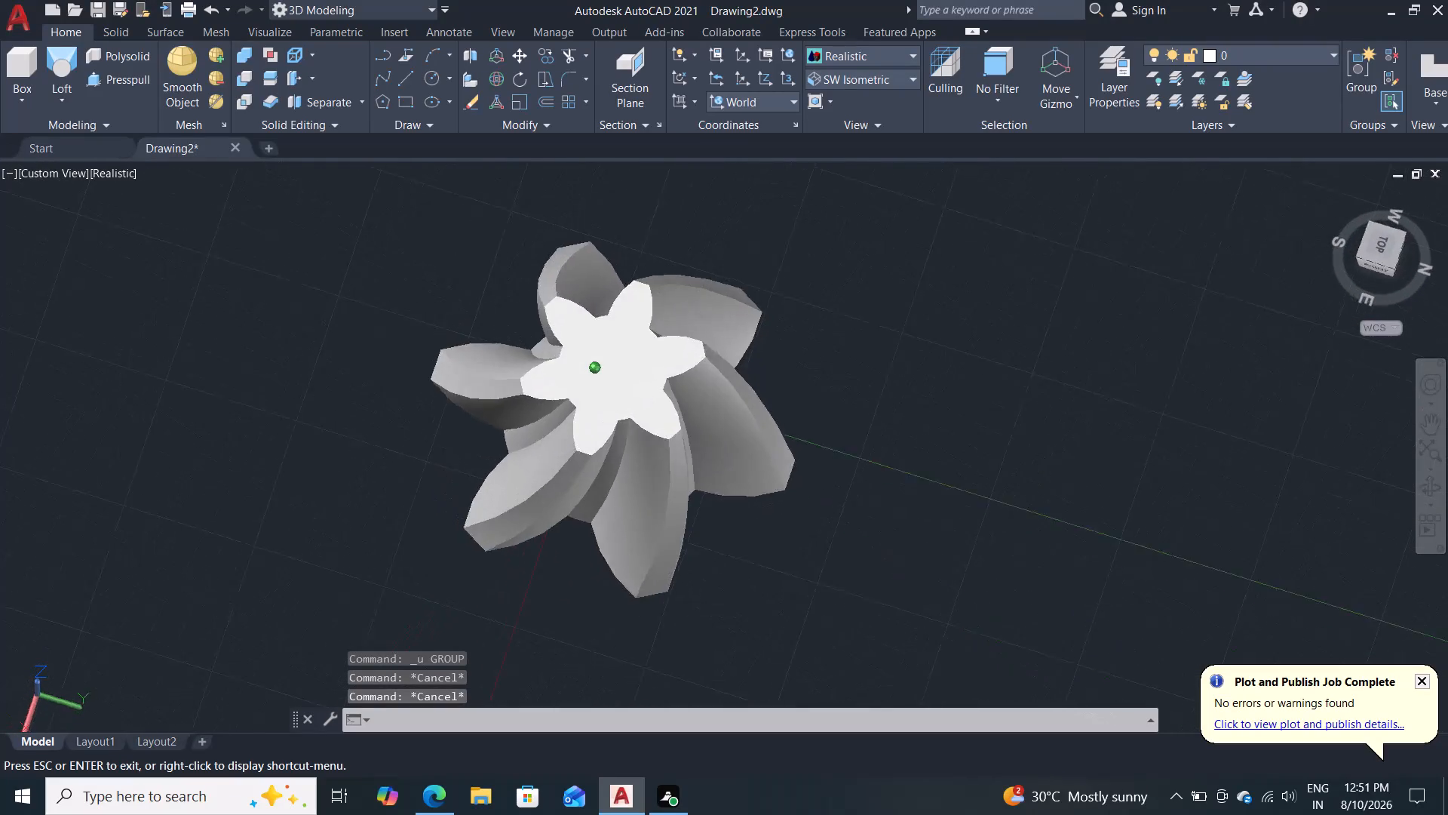
middle_click_drag(457, 535, 637, 523, "shift")
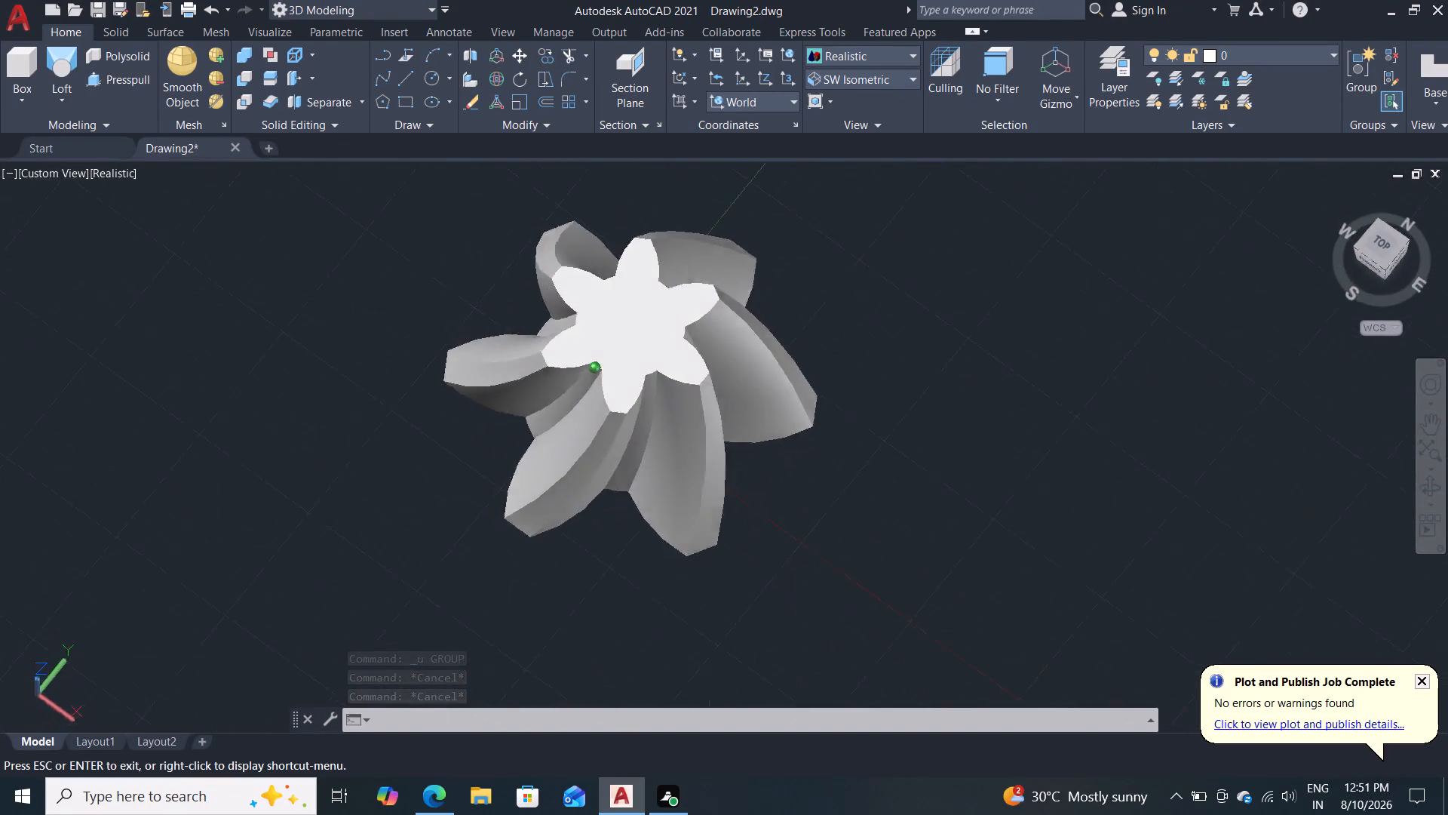
middle_click_drag(637, 523, 933, 506, "shift")
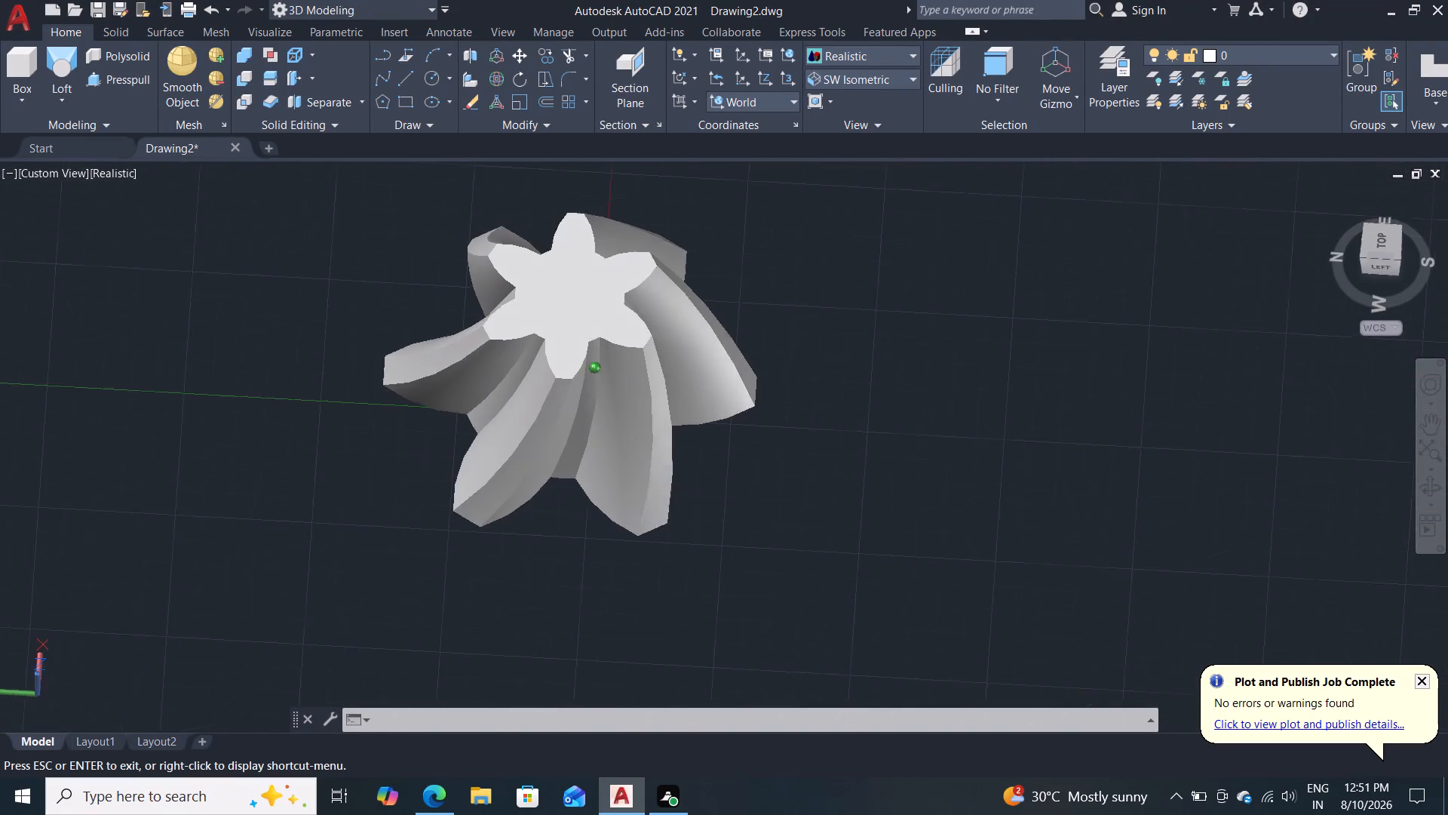
middle_click_drag(933, 506, 925, 508, "shift")
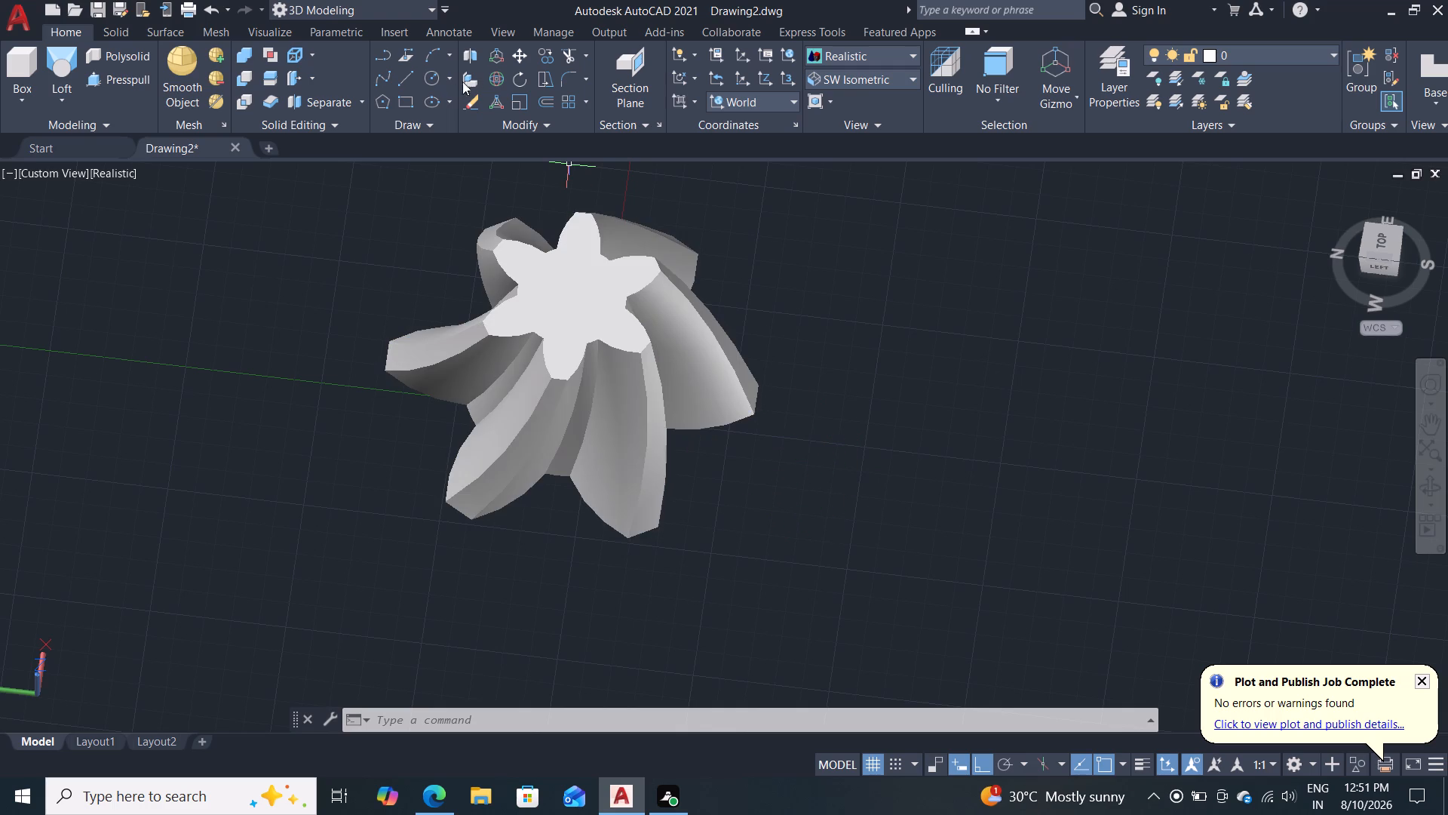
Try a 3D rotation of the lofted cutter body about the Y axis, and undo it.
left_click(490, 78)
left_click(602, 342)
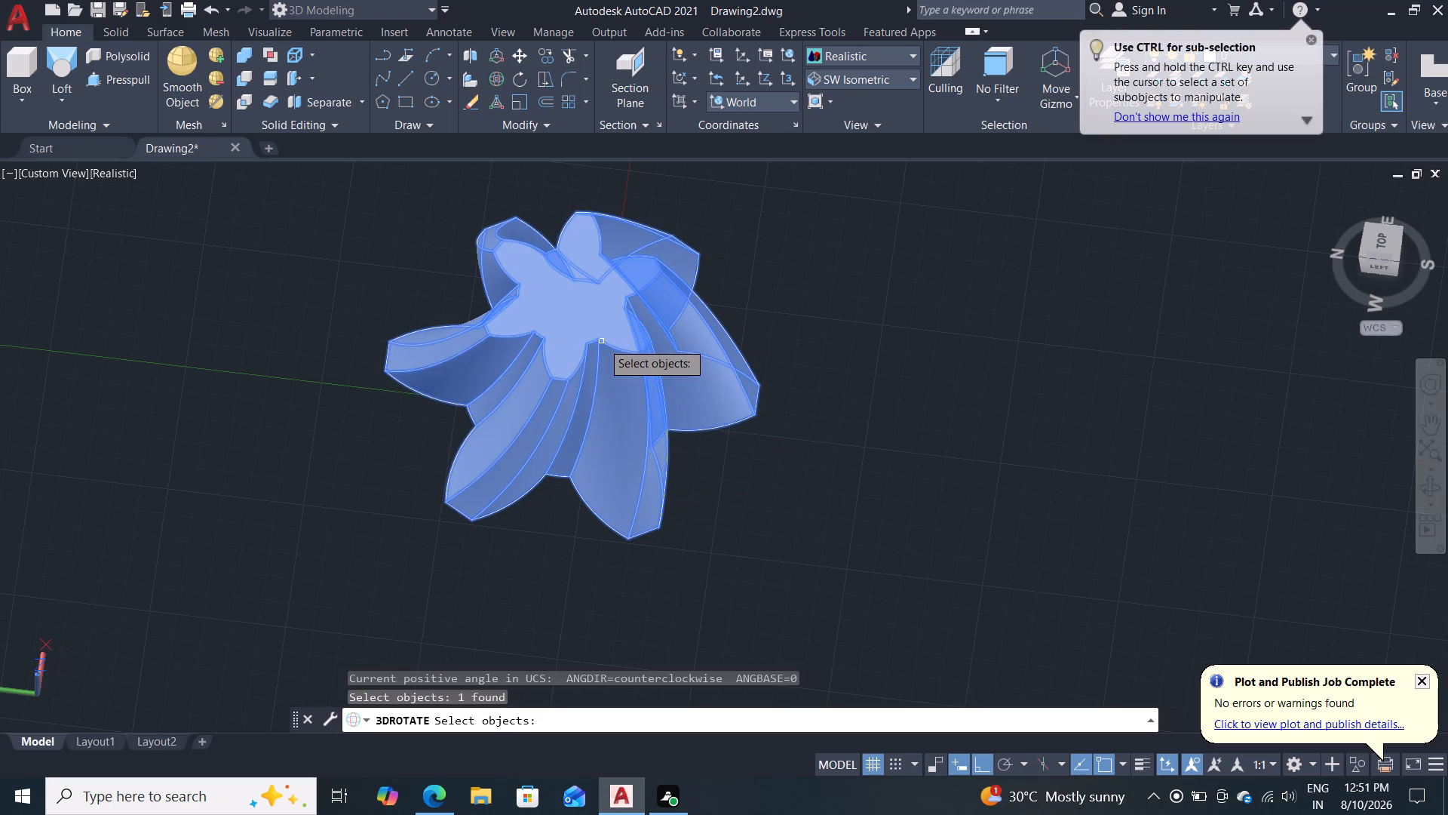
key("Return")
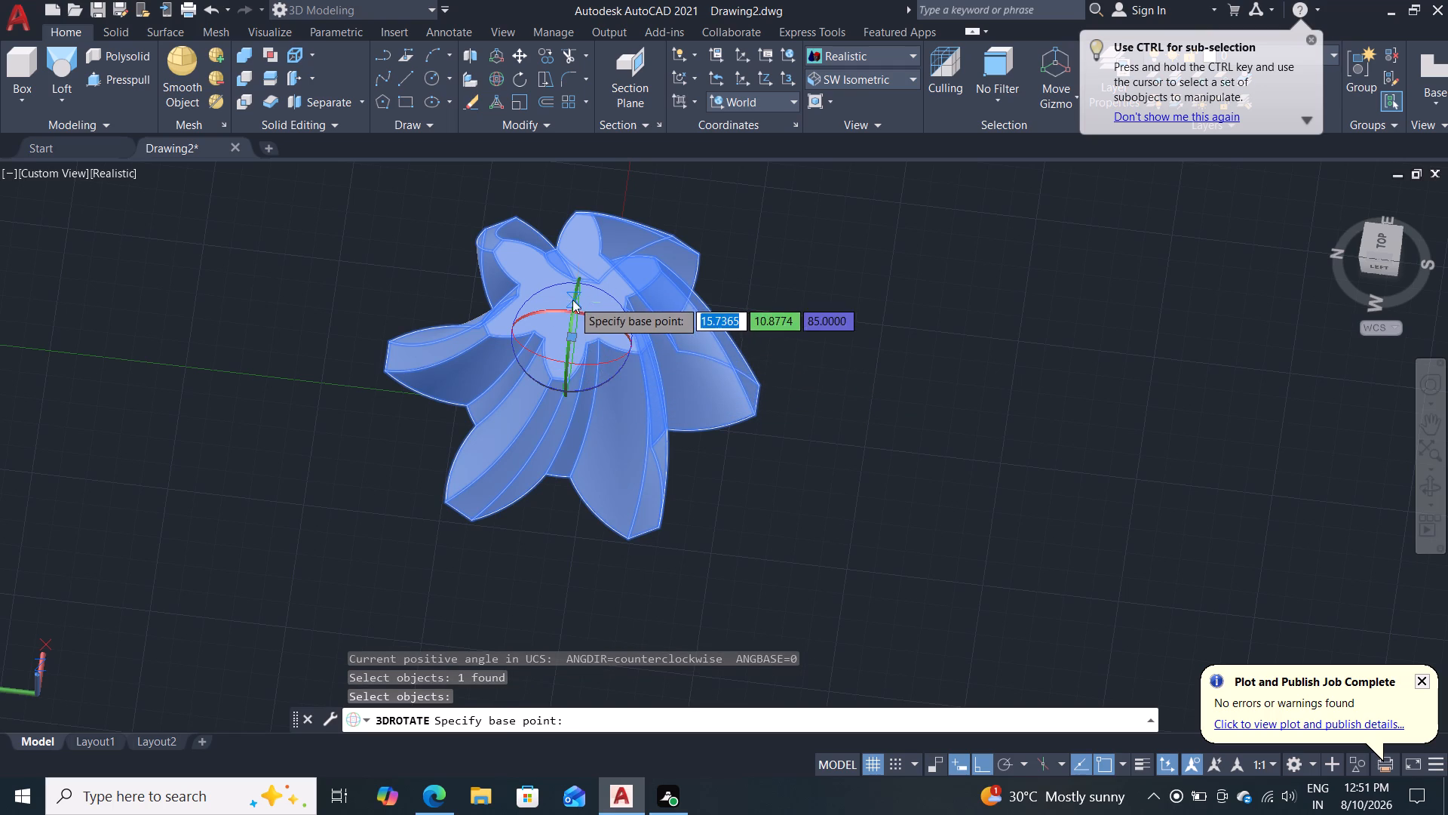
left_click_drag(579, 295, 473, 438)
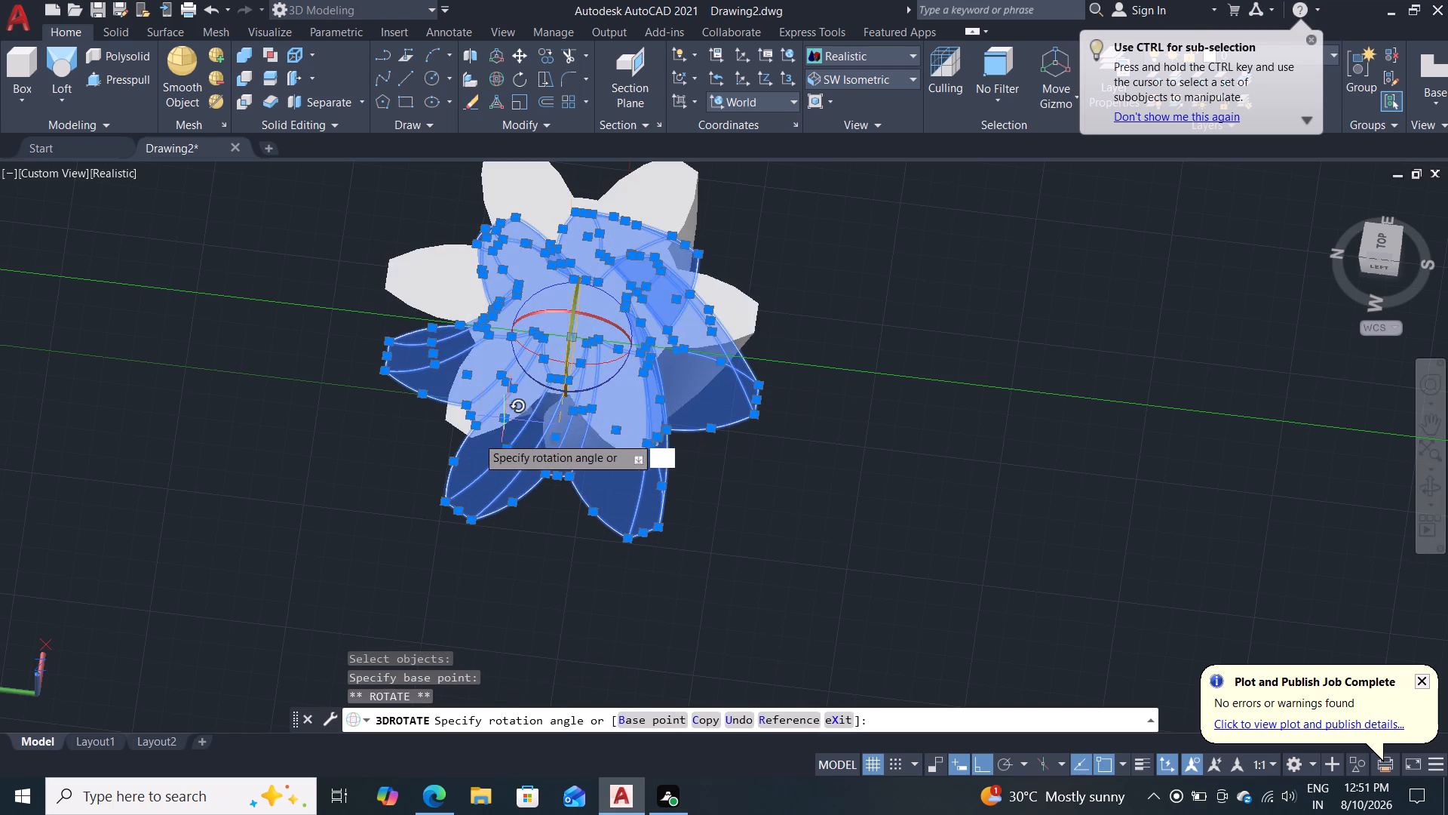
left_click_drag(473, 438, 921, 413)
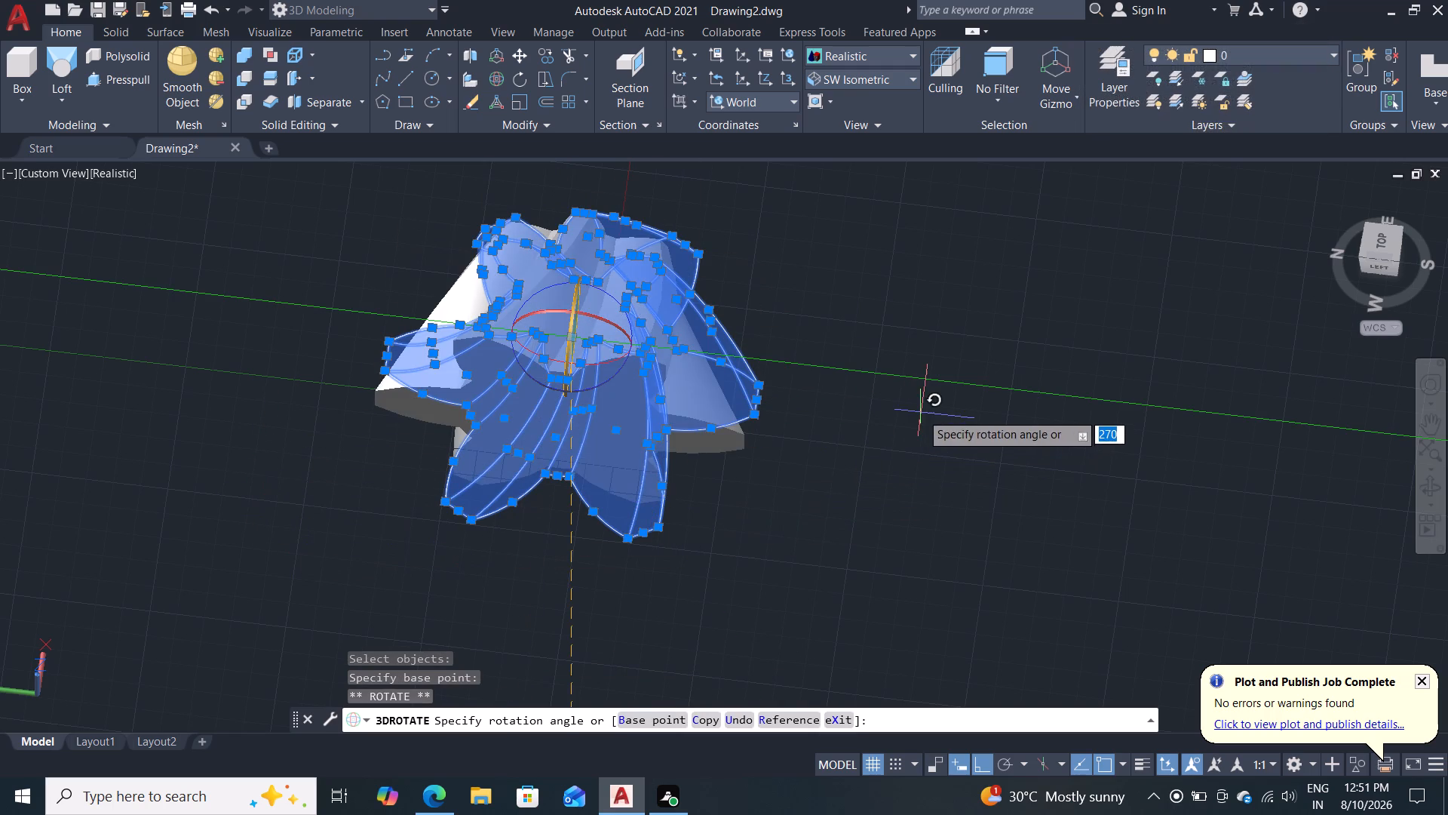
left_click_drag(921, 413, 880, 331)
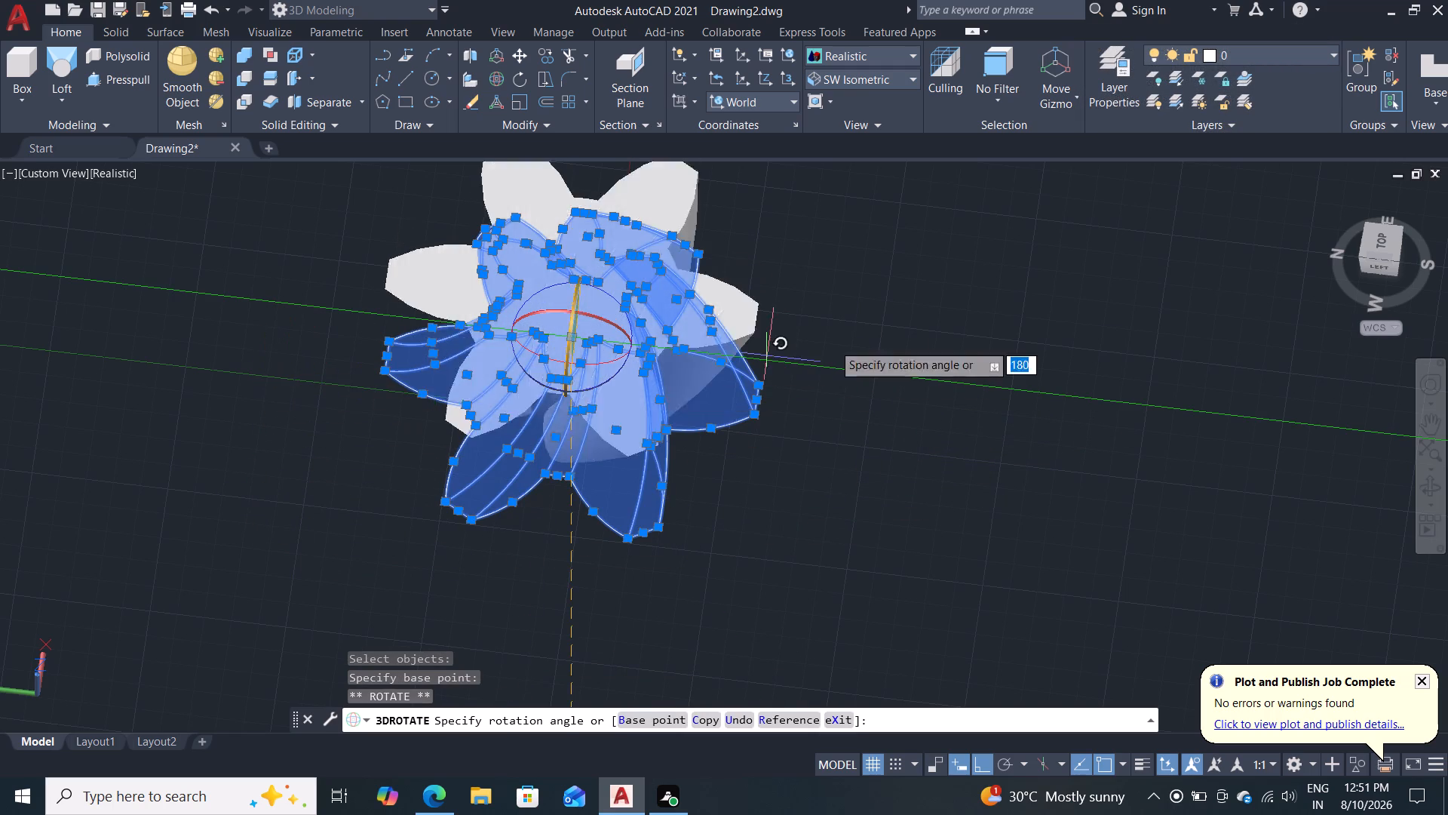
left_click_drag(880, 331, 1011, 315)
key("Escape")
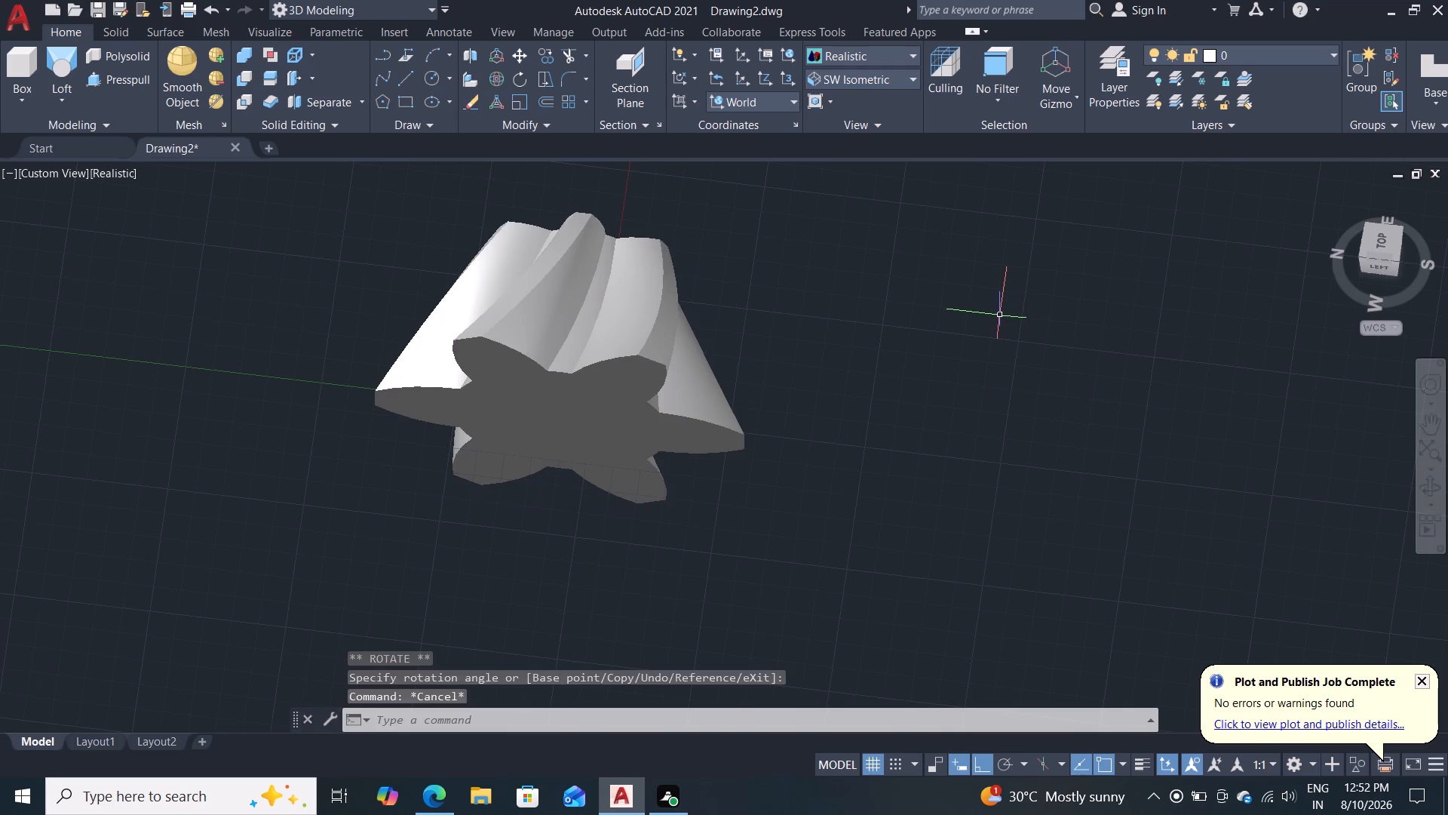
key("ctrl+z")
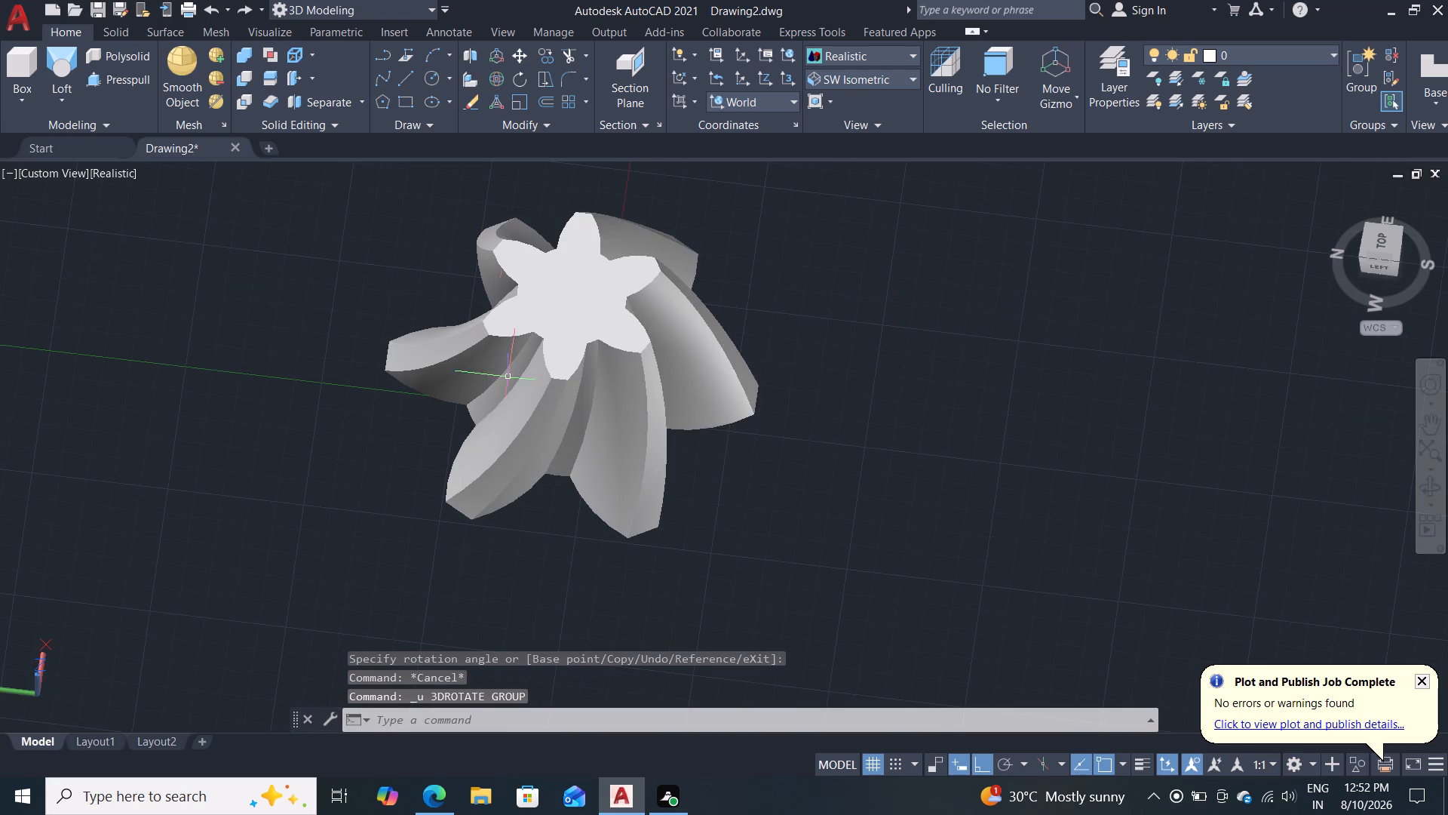
Rotate the lofted cutter body in 3D a quarter turn about the X axis, laying its central axis horizontal.
left_click(495, 80)
left_click(599, 291)
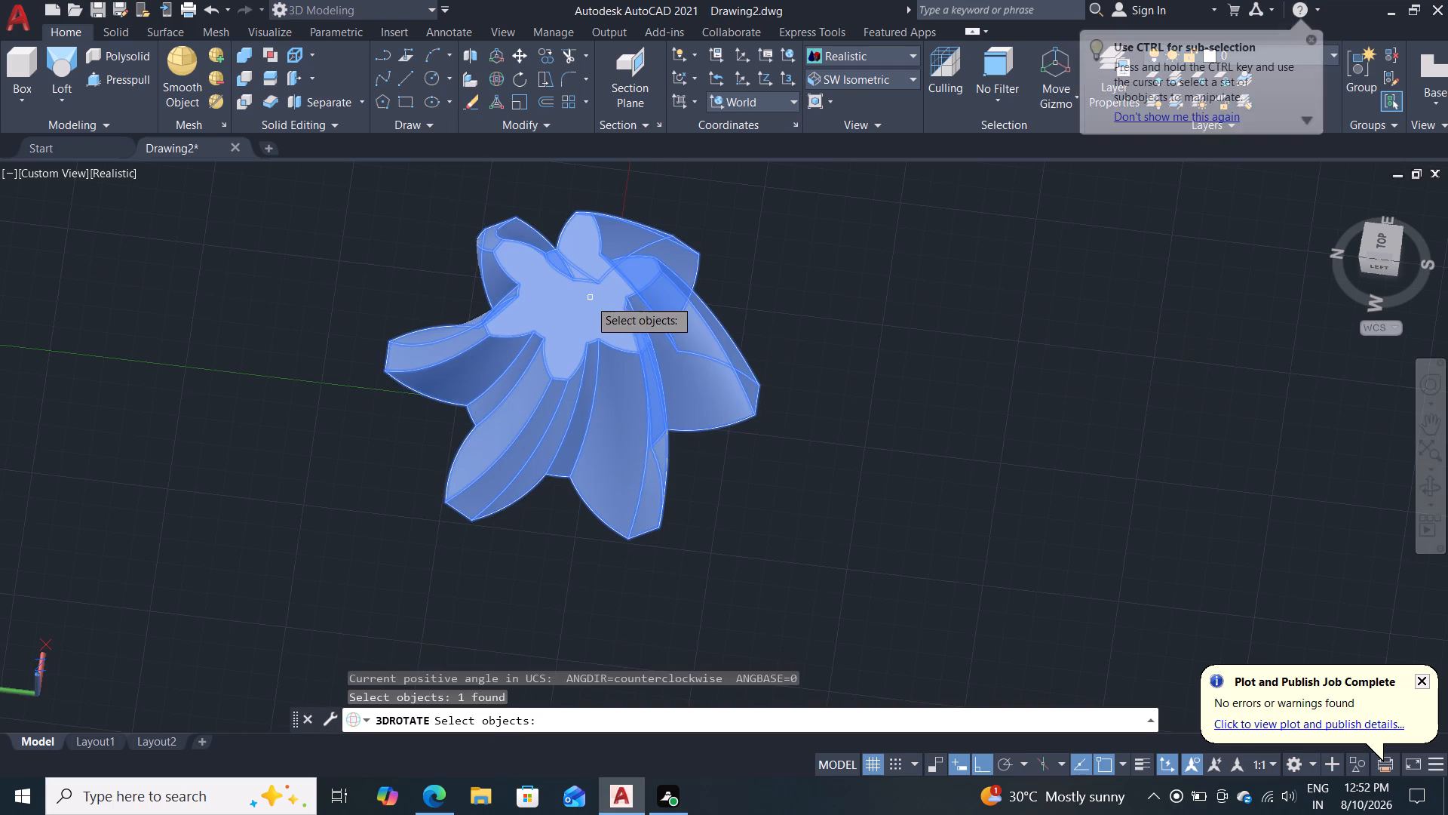
key("Return")
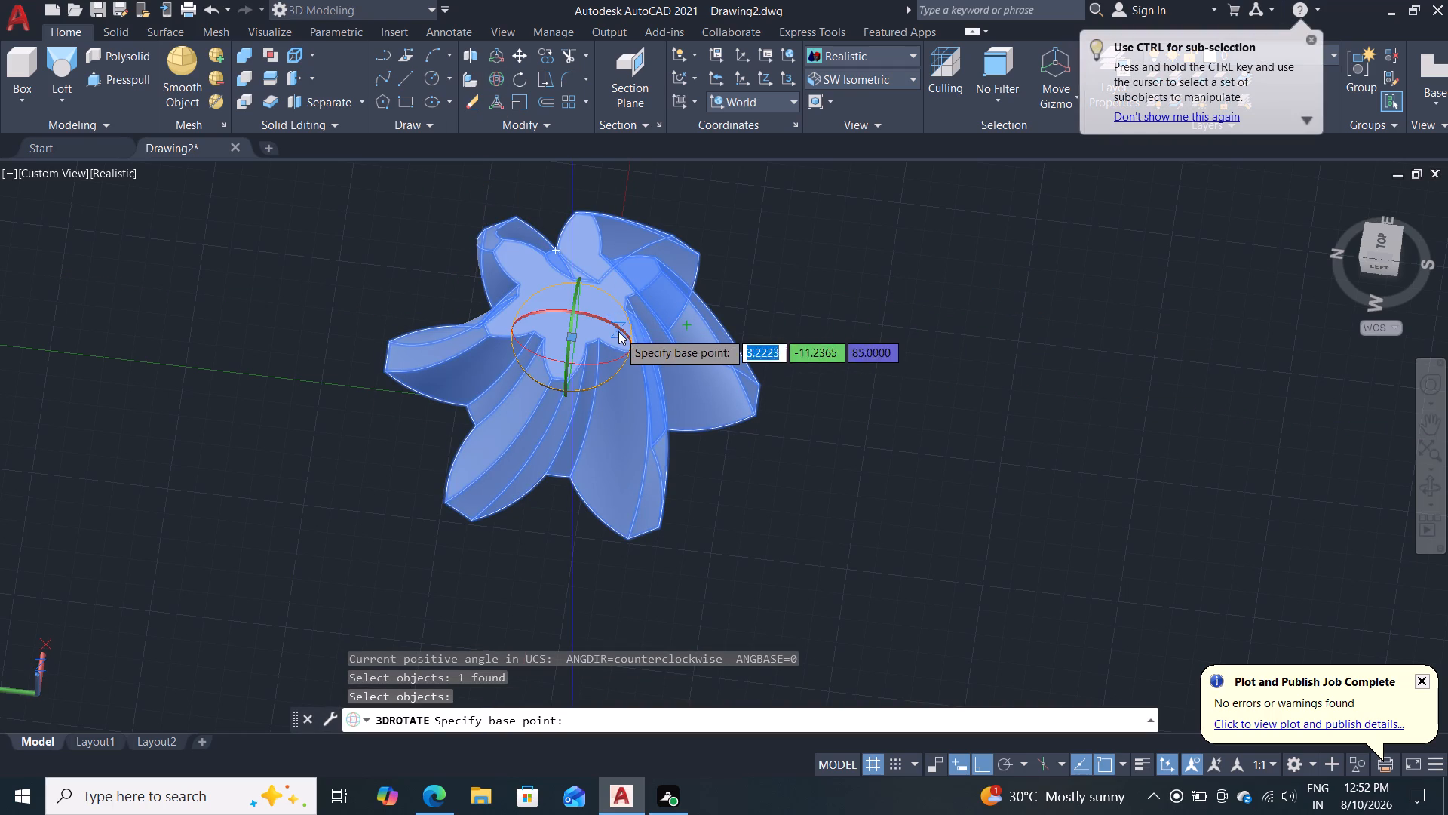
left_click_drag(615, 322, 442, 319)
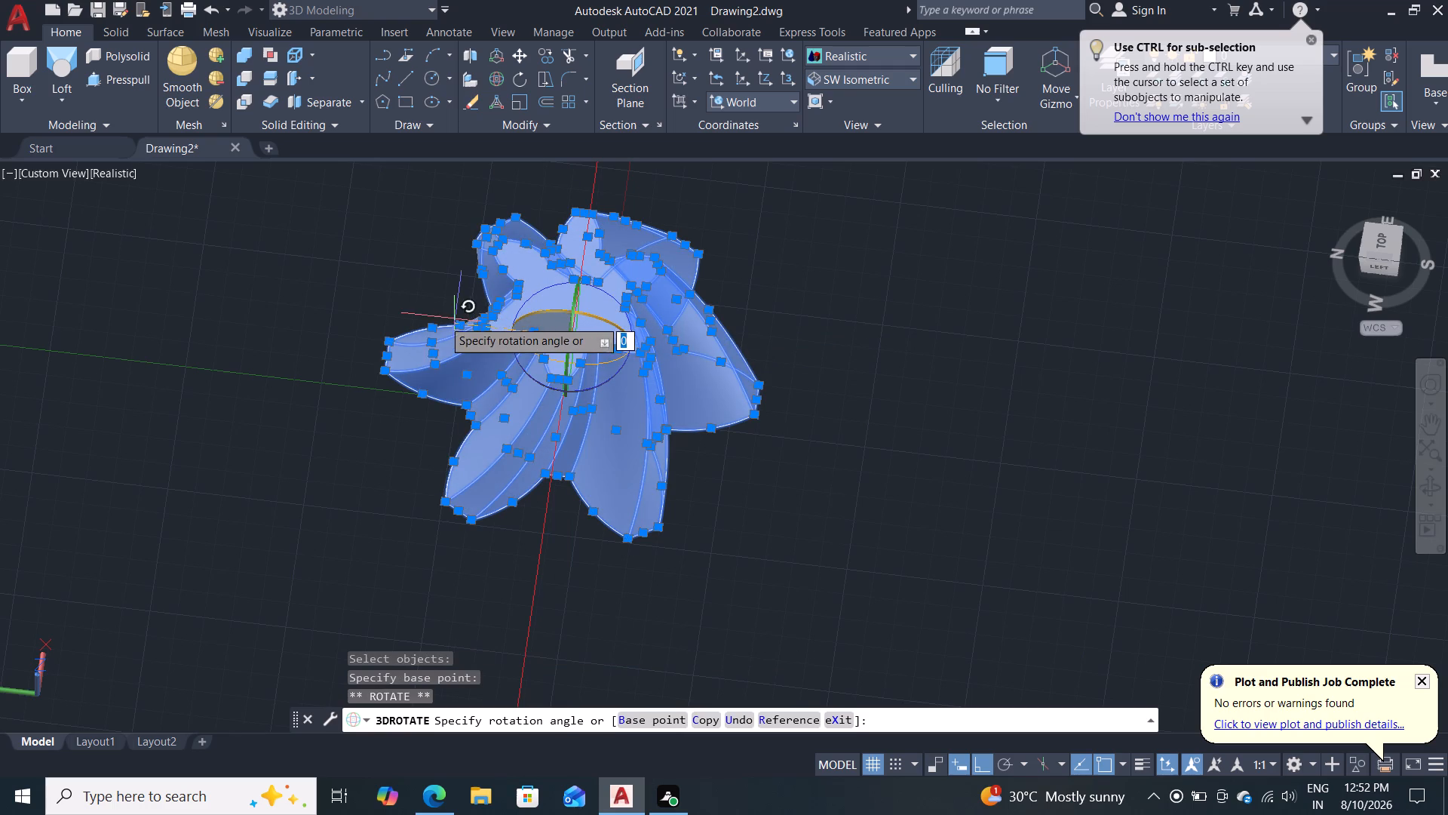
left_click_drag(442, 319, 558, 586)
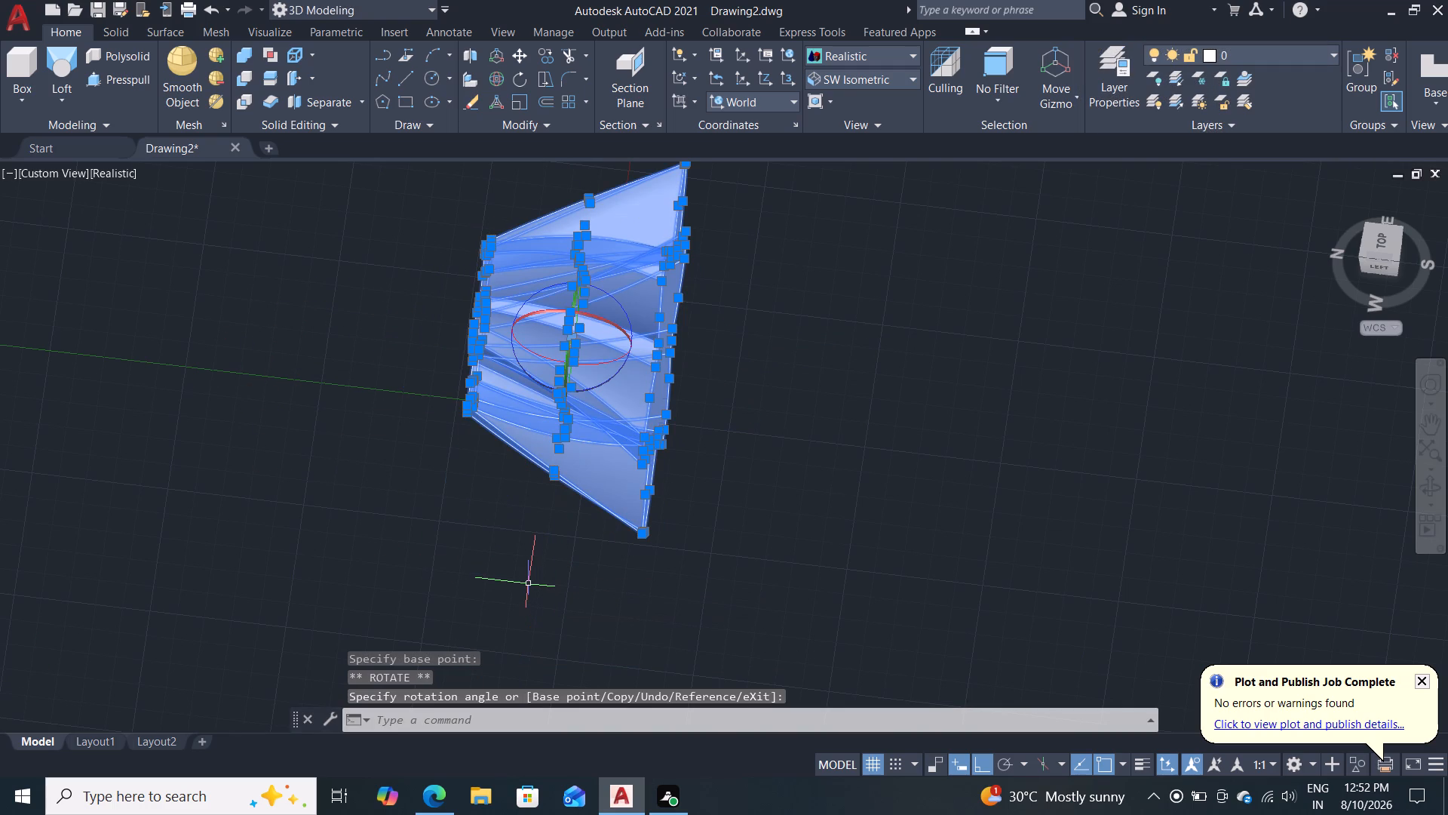
key("Return")
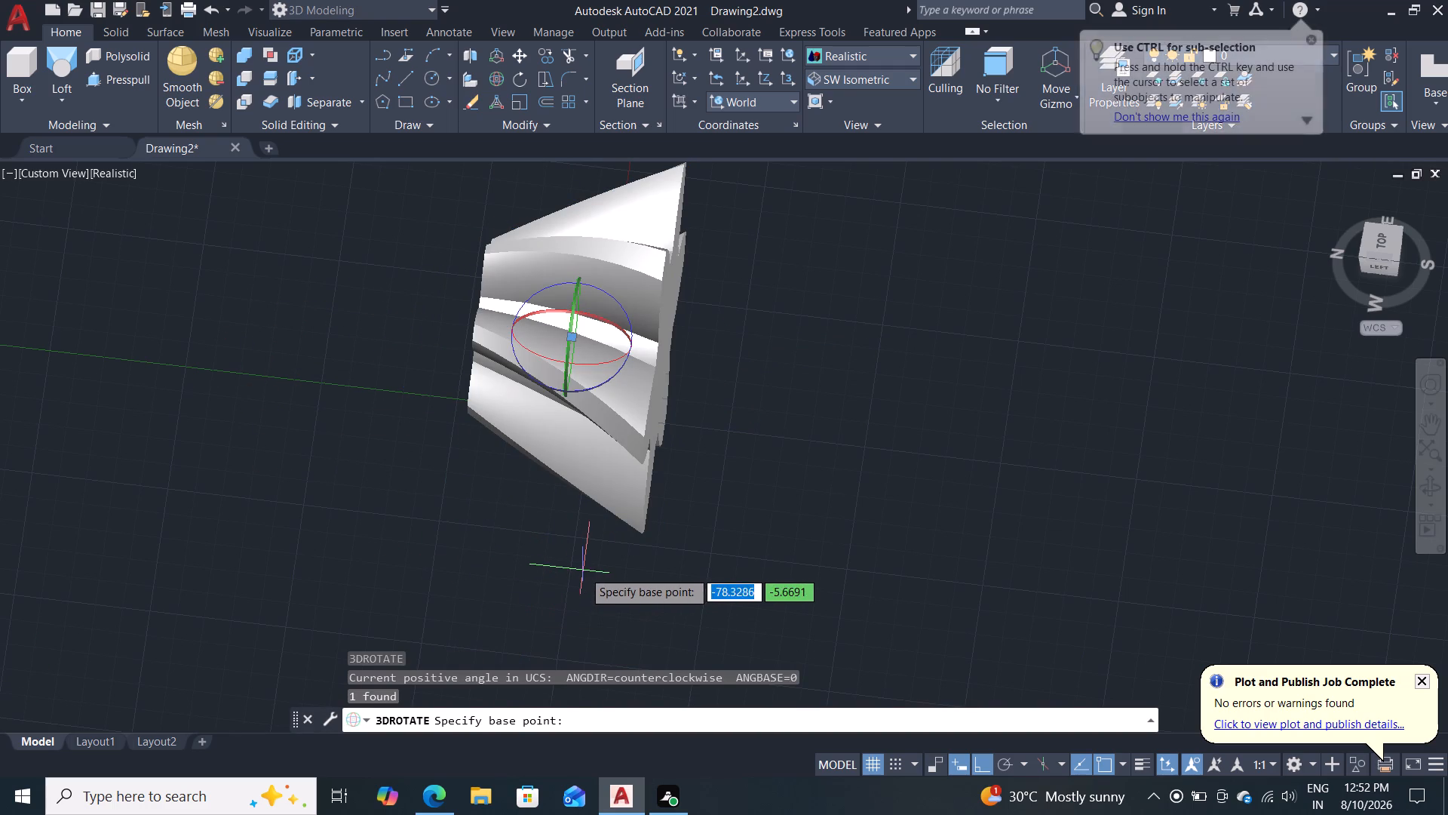
key("Escape")
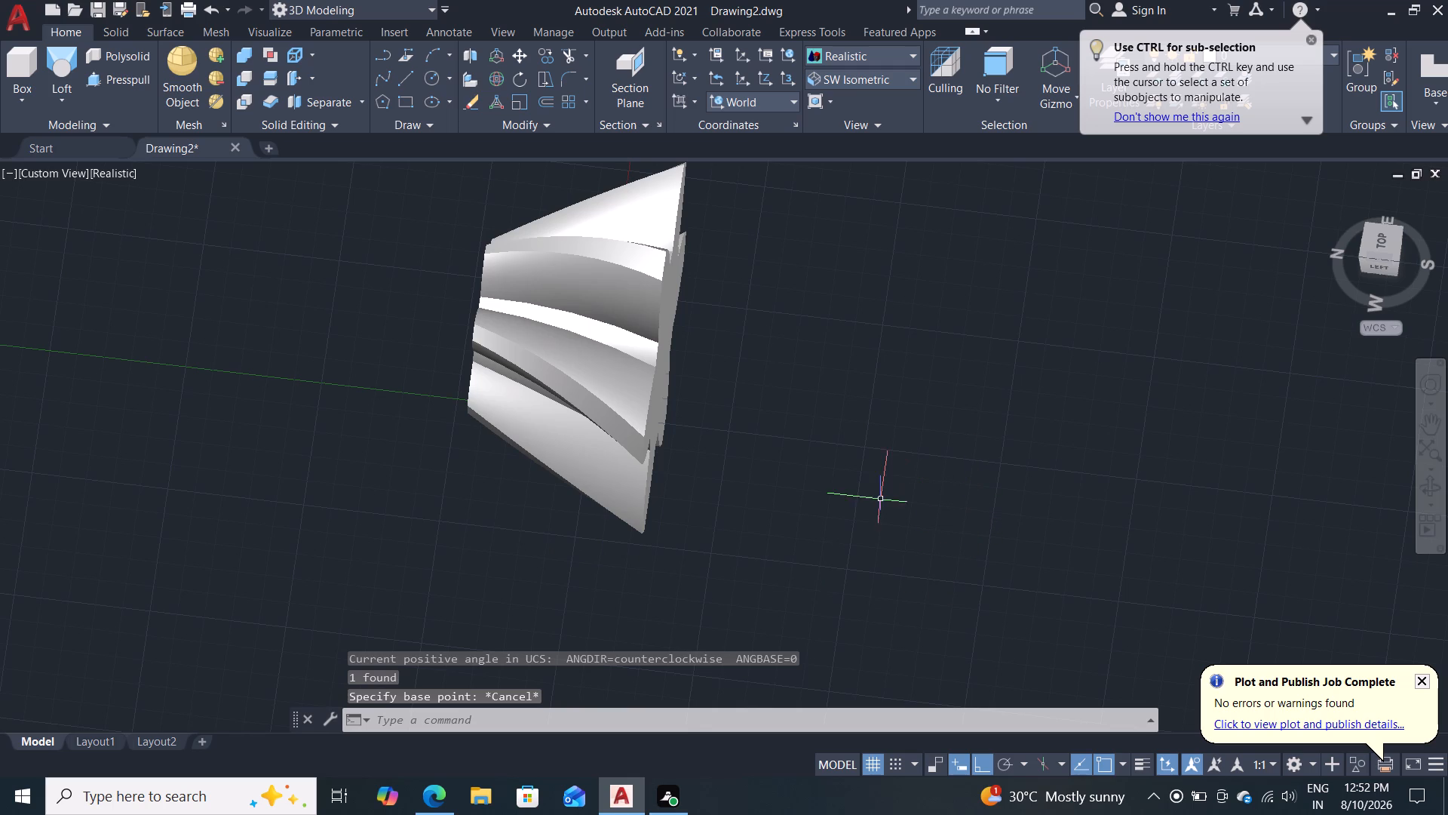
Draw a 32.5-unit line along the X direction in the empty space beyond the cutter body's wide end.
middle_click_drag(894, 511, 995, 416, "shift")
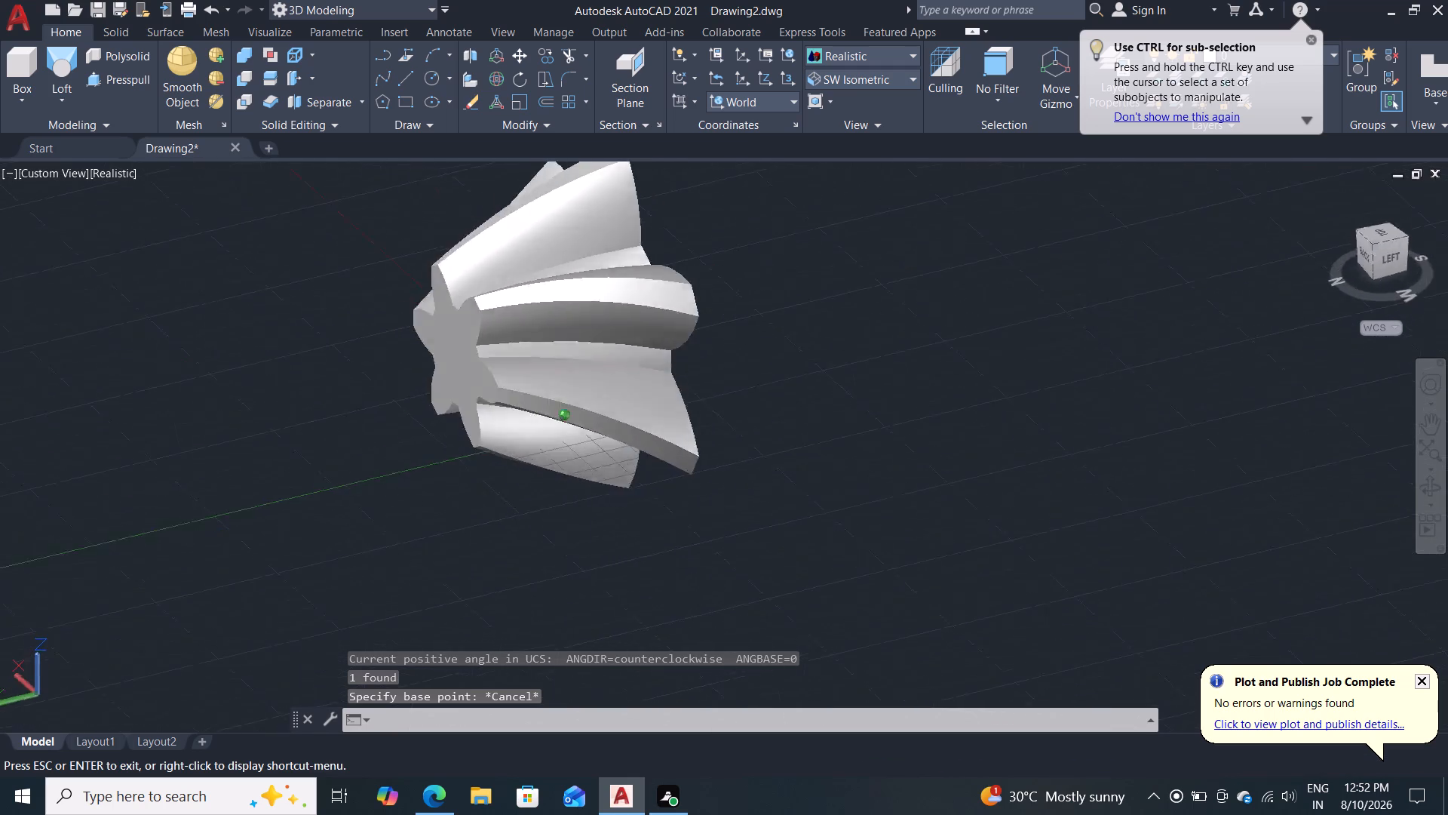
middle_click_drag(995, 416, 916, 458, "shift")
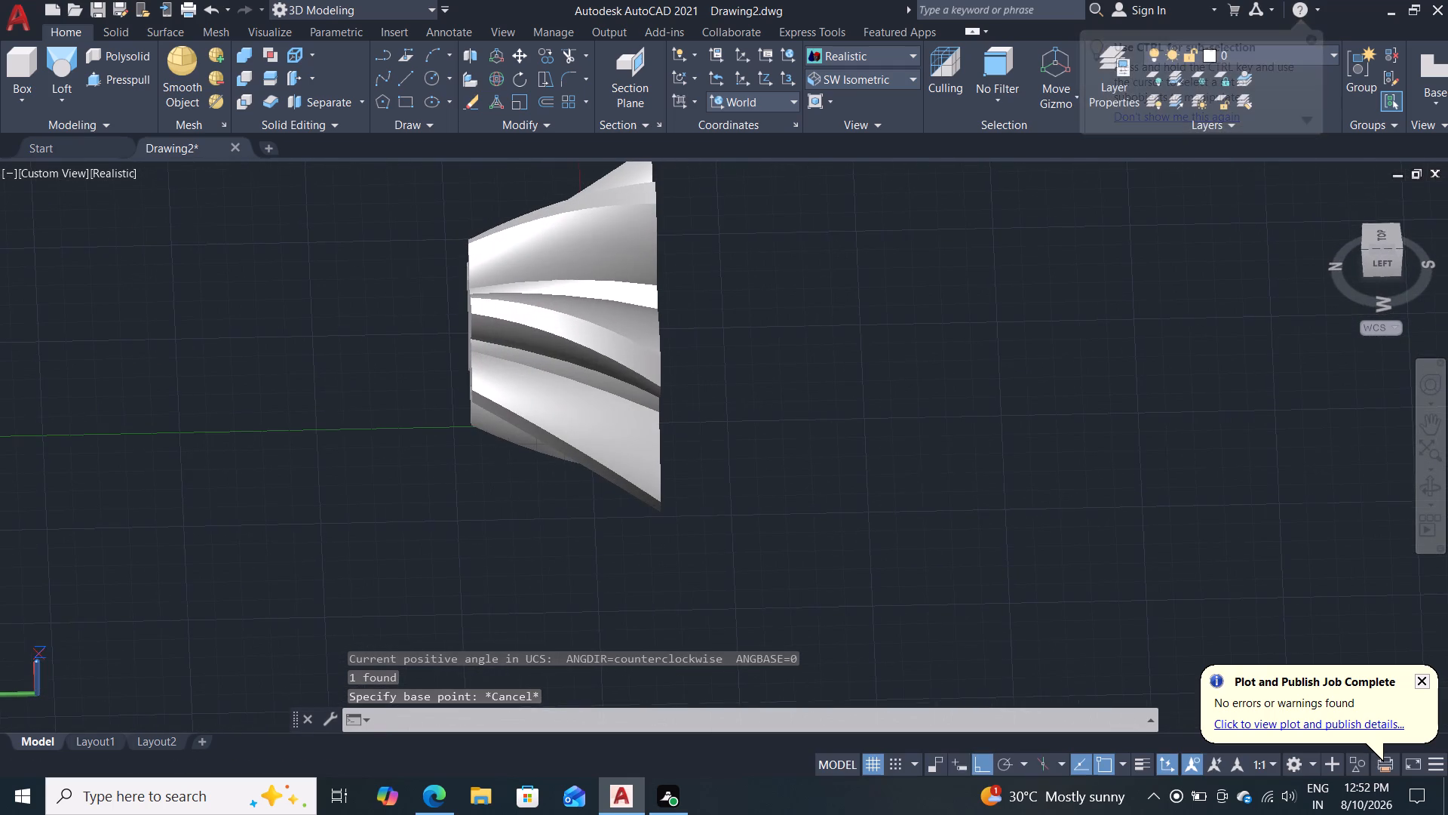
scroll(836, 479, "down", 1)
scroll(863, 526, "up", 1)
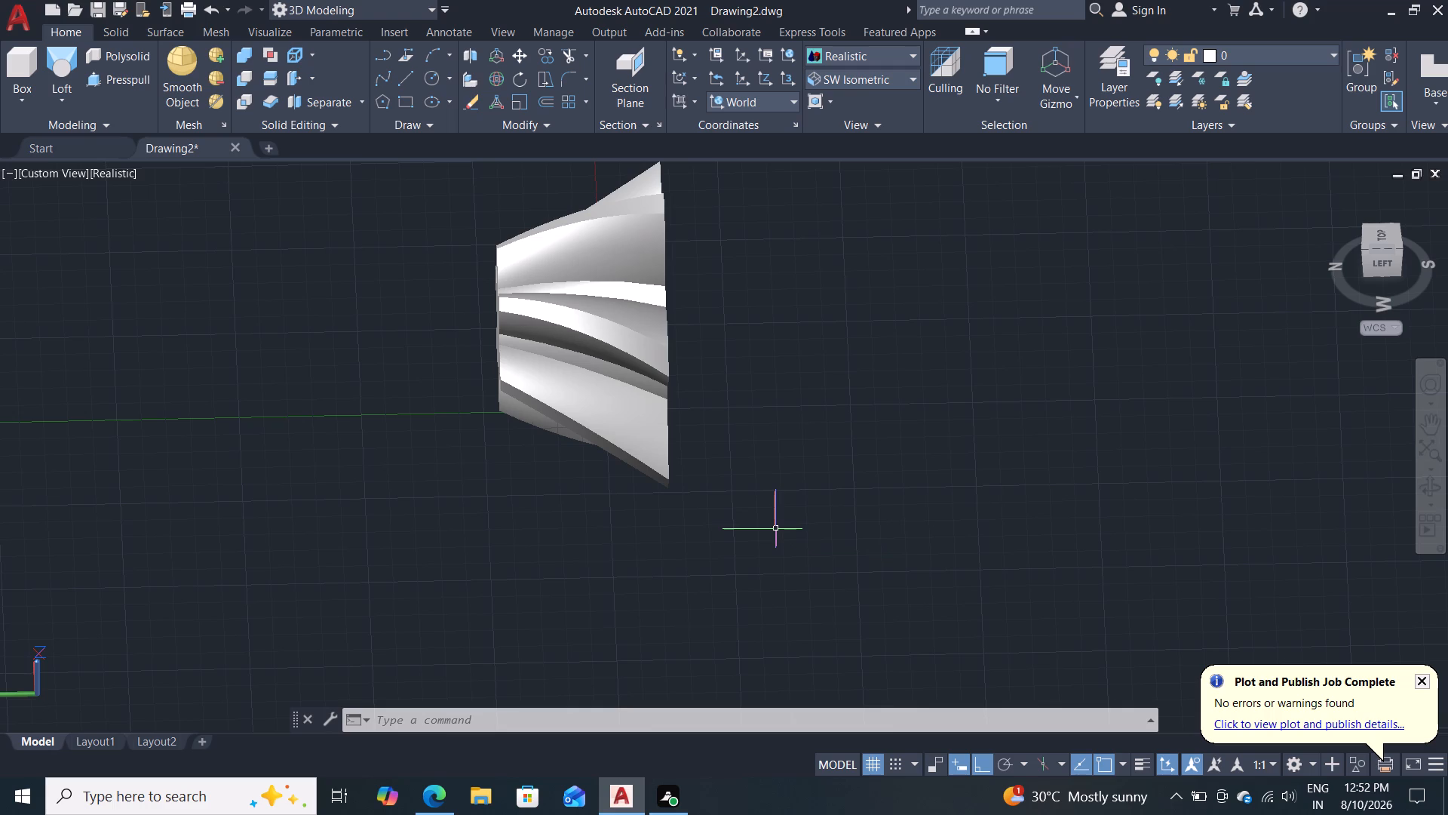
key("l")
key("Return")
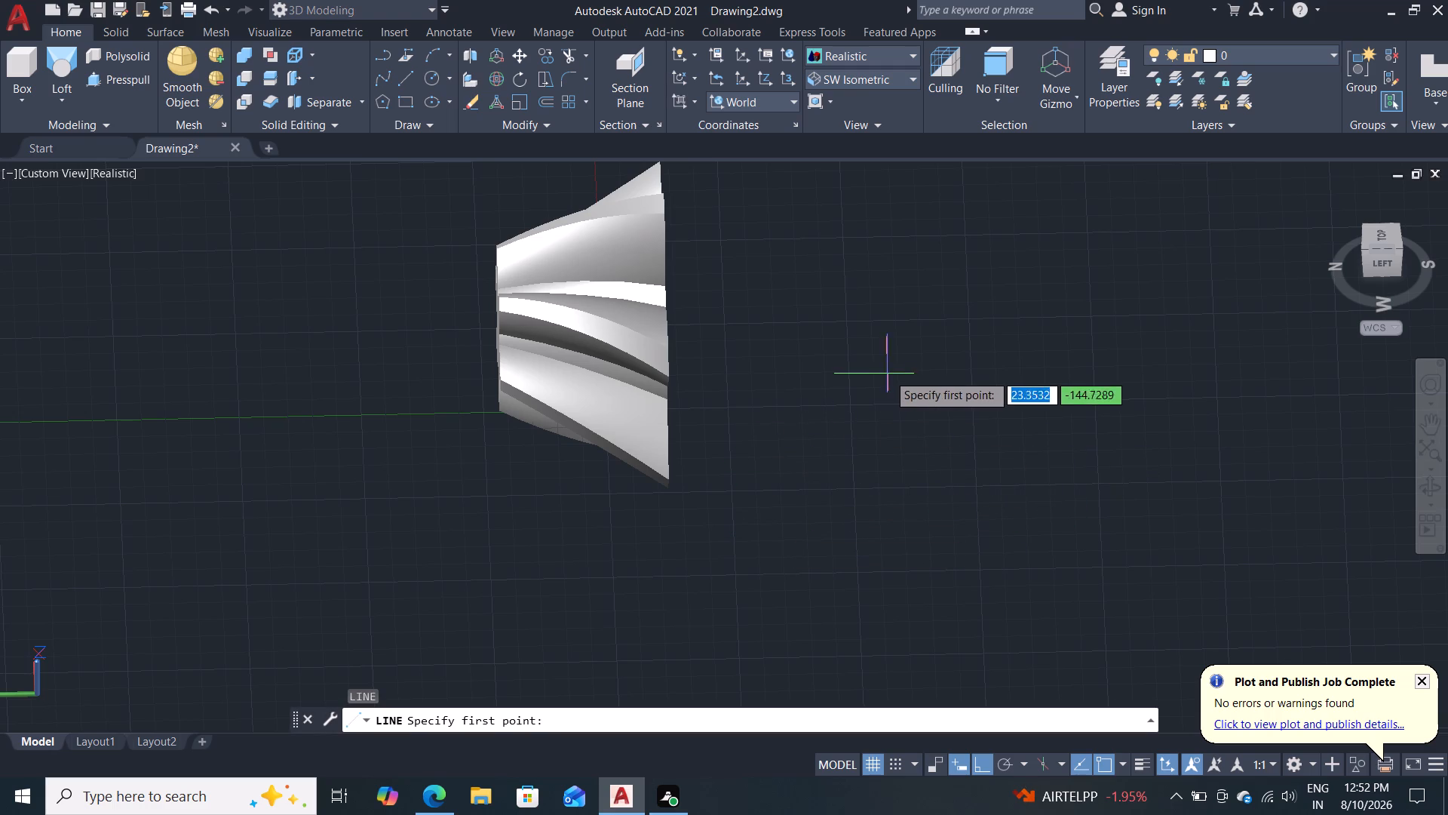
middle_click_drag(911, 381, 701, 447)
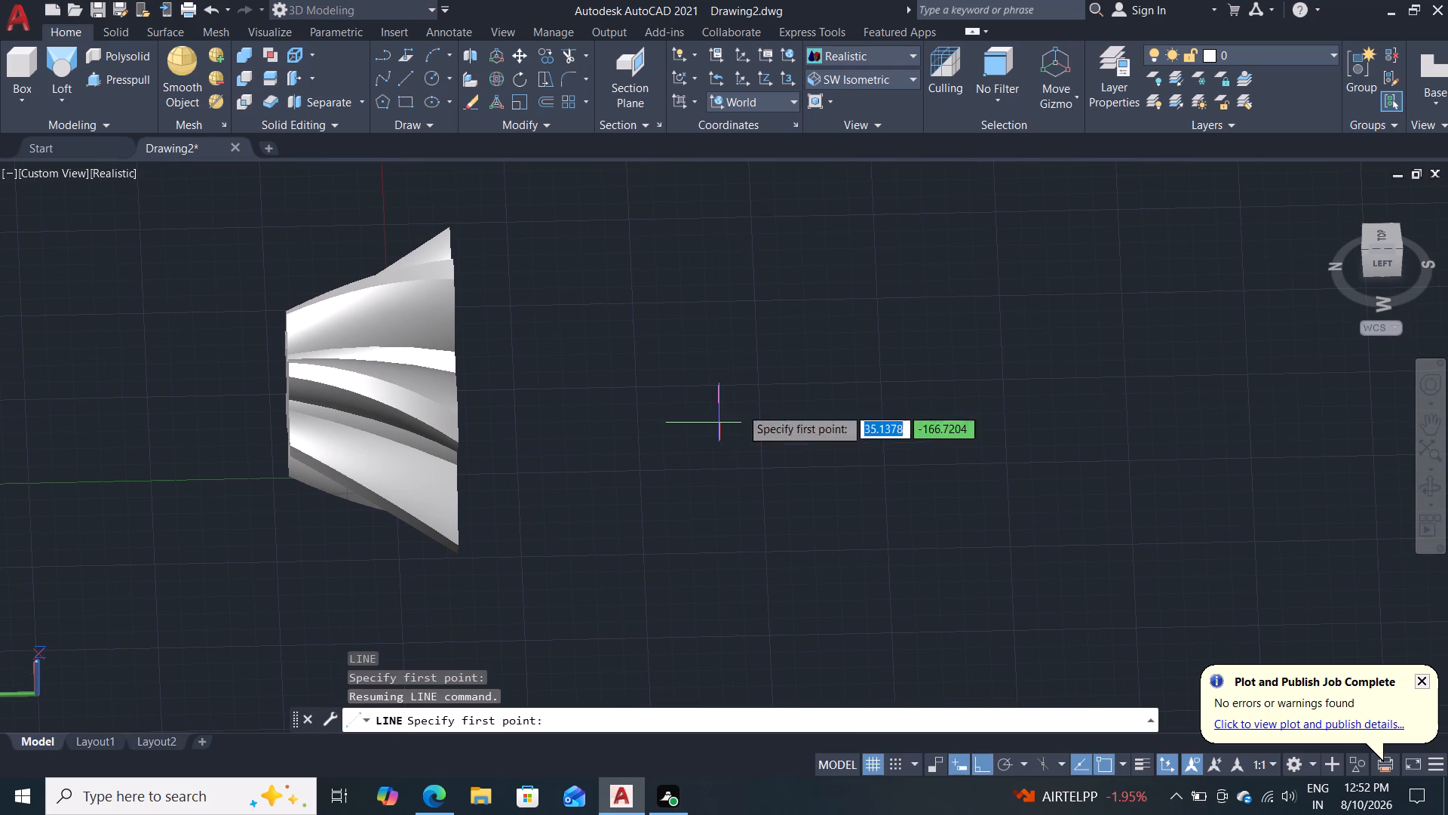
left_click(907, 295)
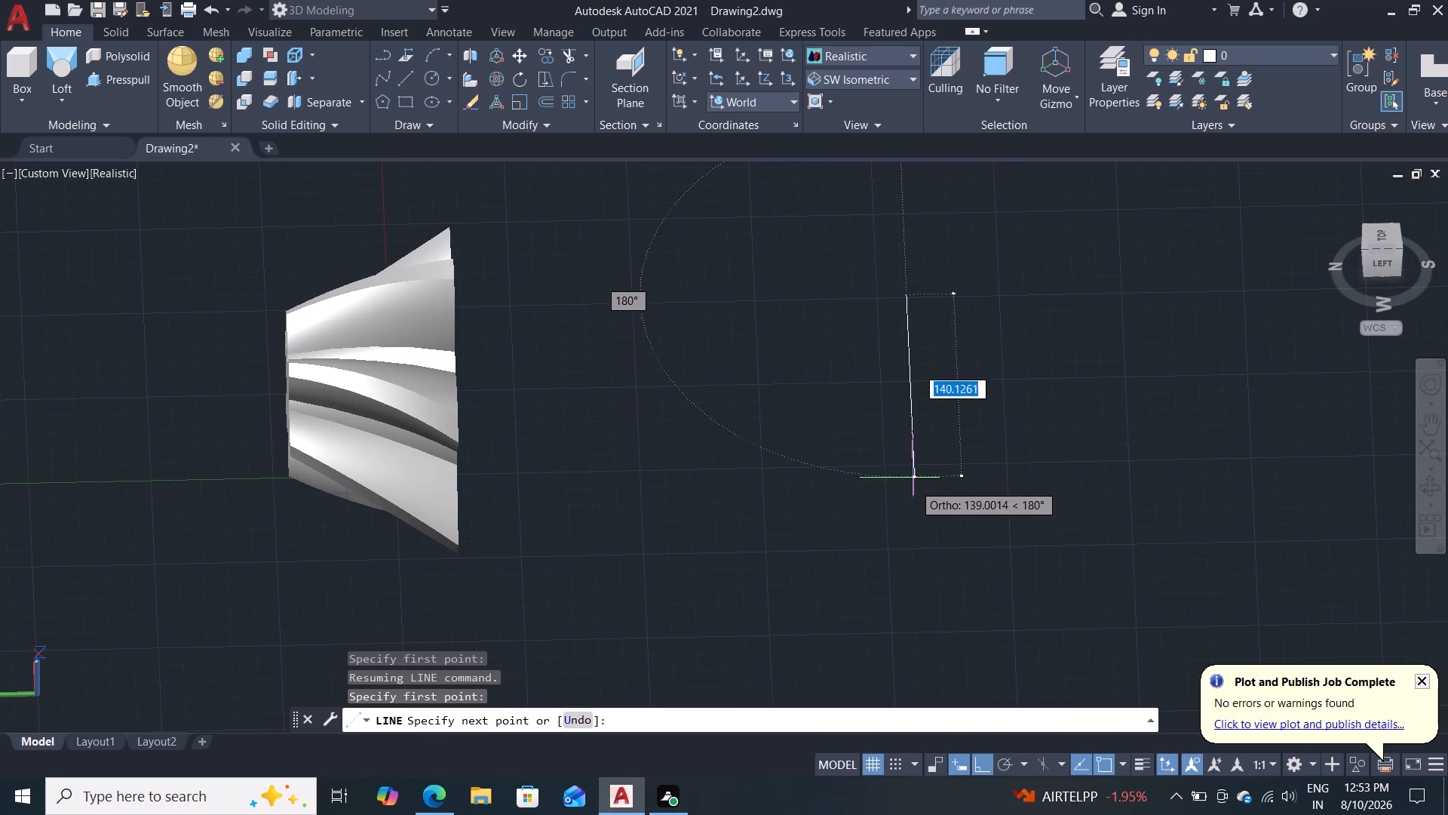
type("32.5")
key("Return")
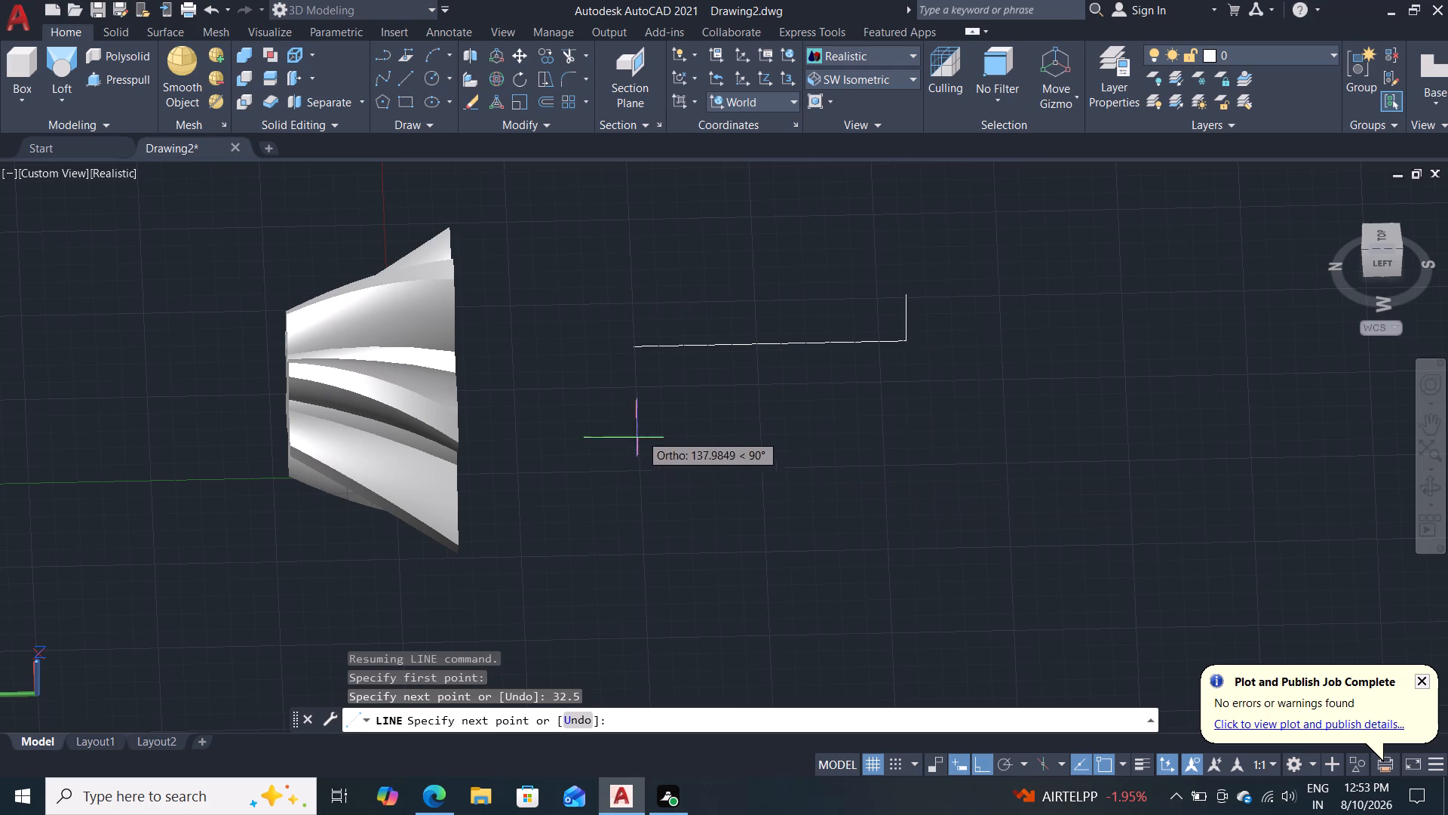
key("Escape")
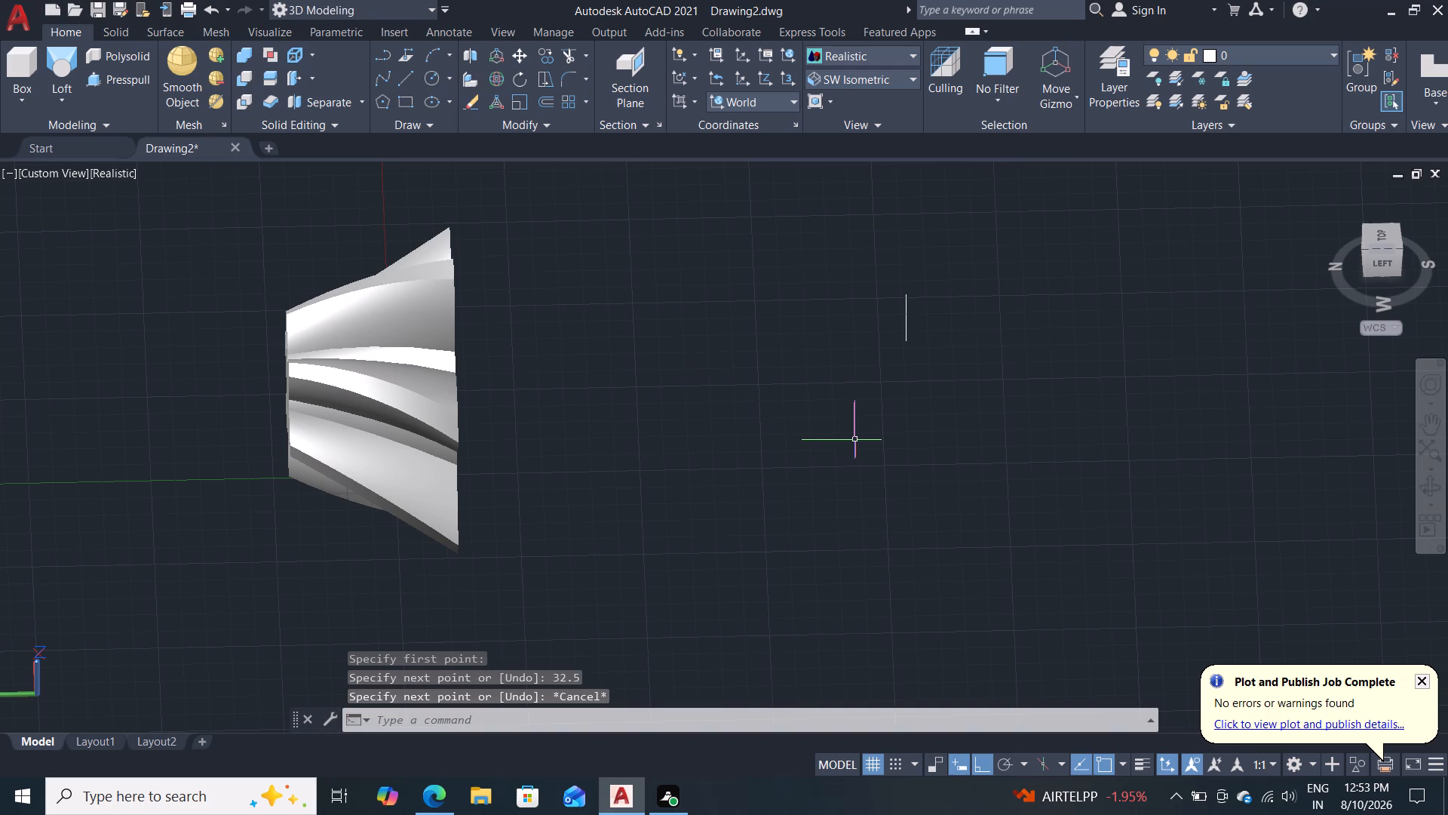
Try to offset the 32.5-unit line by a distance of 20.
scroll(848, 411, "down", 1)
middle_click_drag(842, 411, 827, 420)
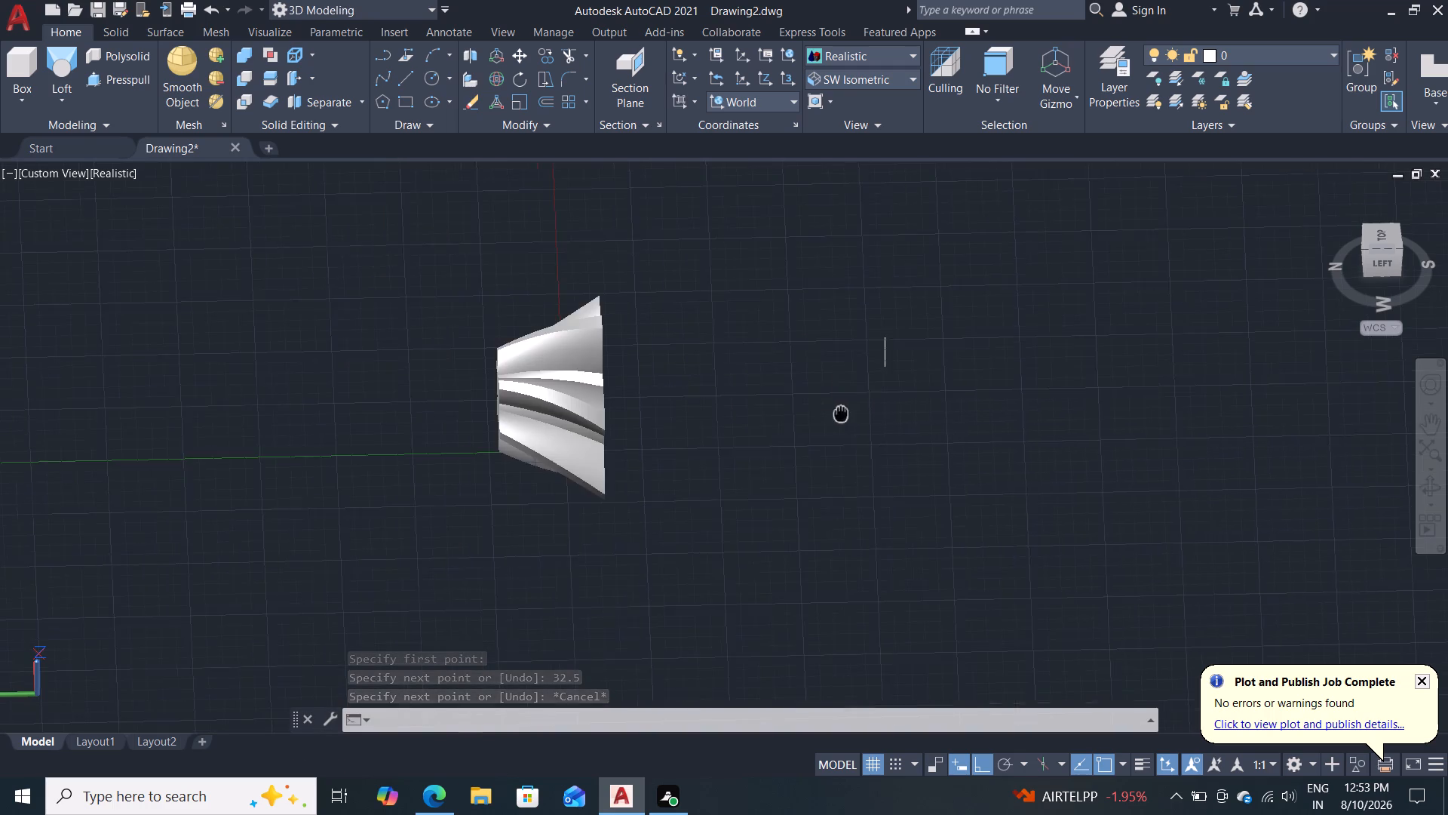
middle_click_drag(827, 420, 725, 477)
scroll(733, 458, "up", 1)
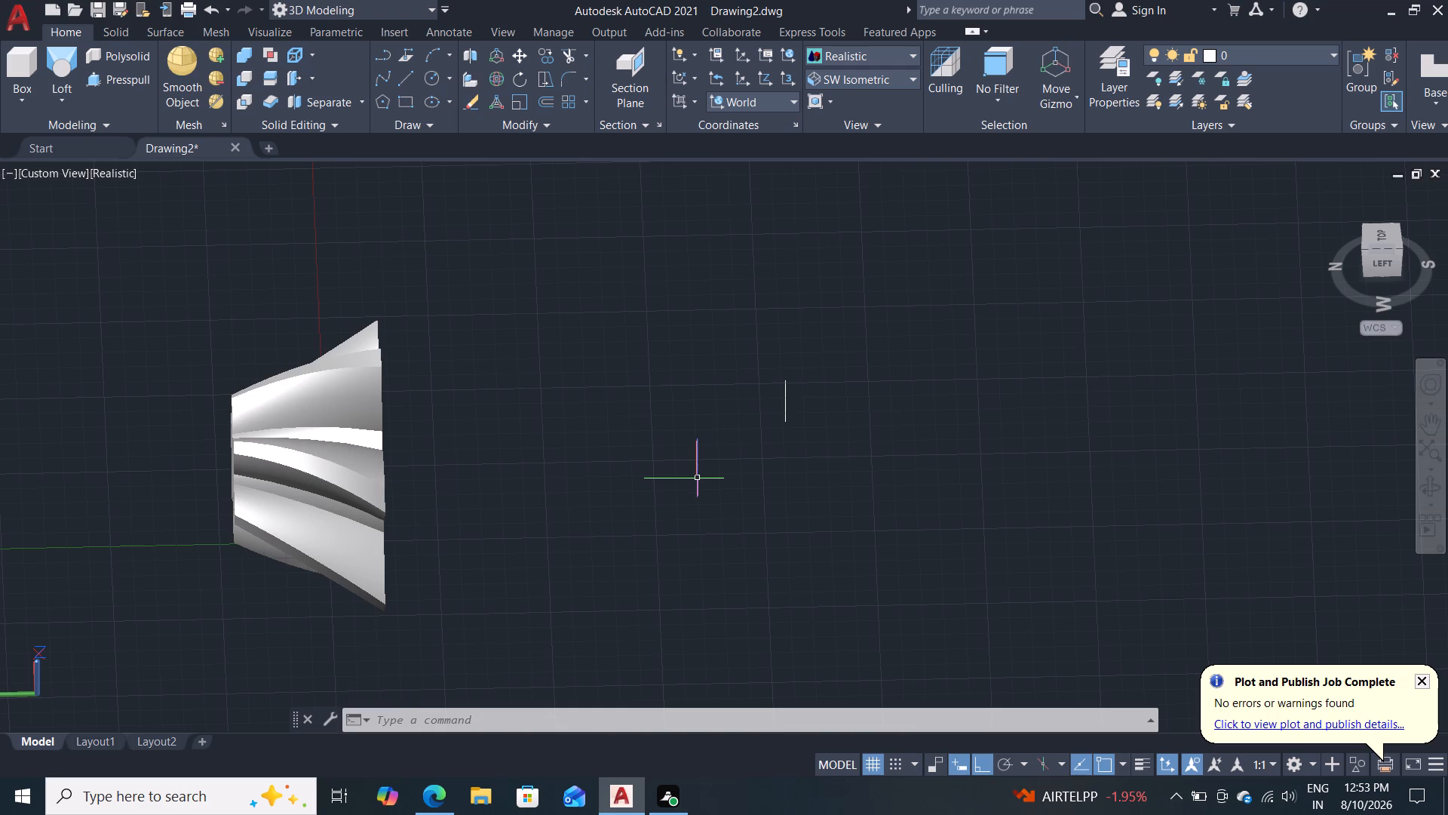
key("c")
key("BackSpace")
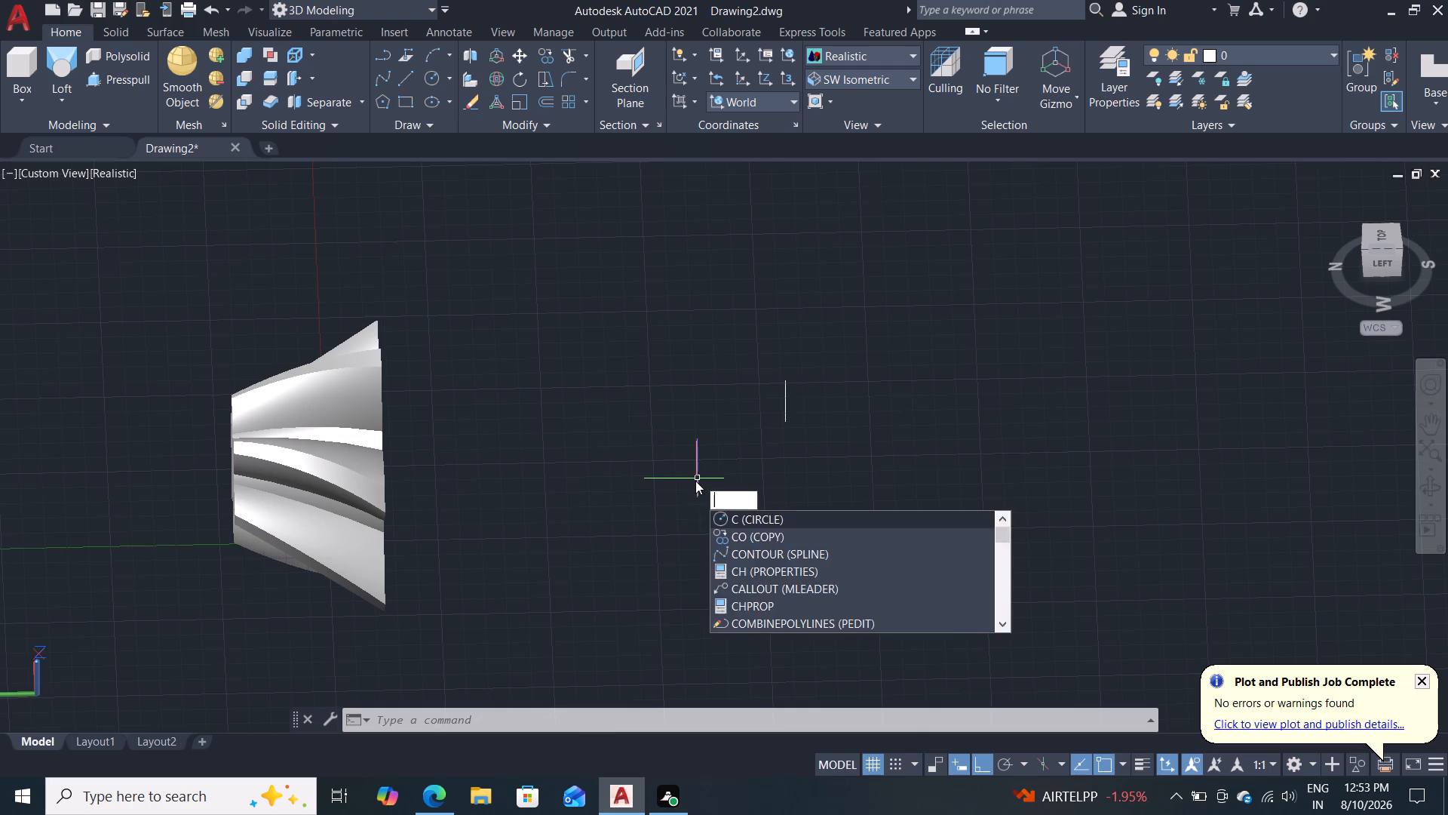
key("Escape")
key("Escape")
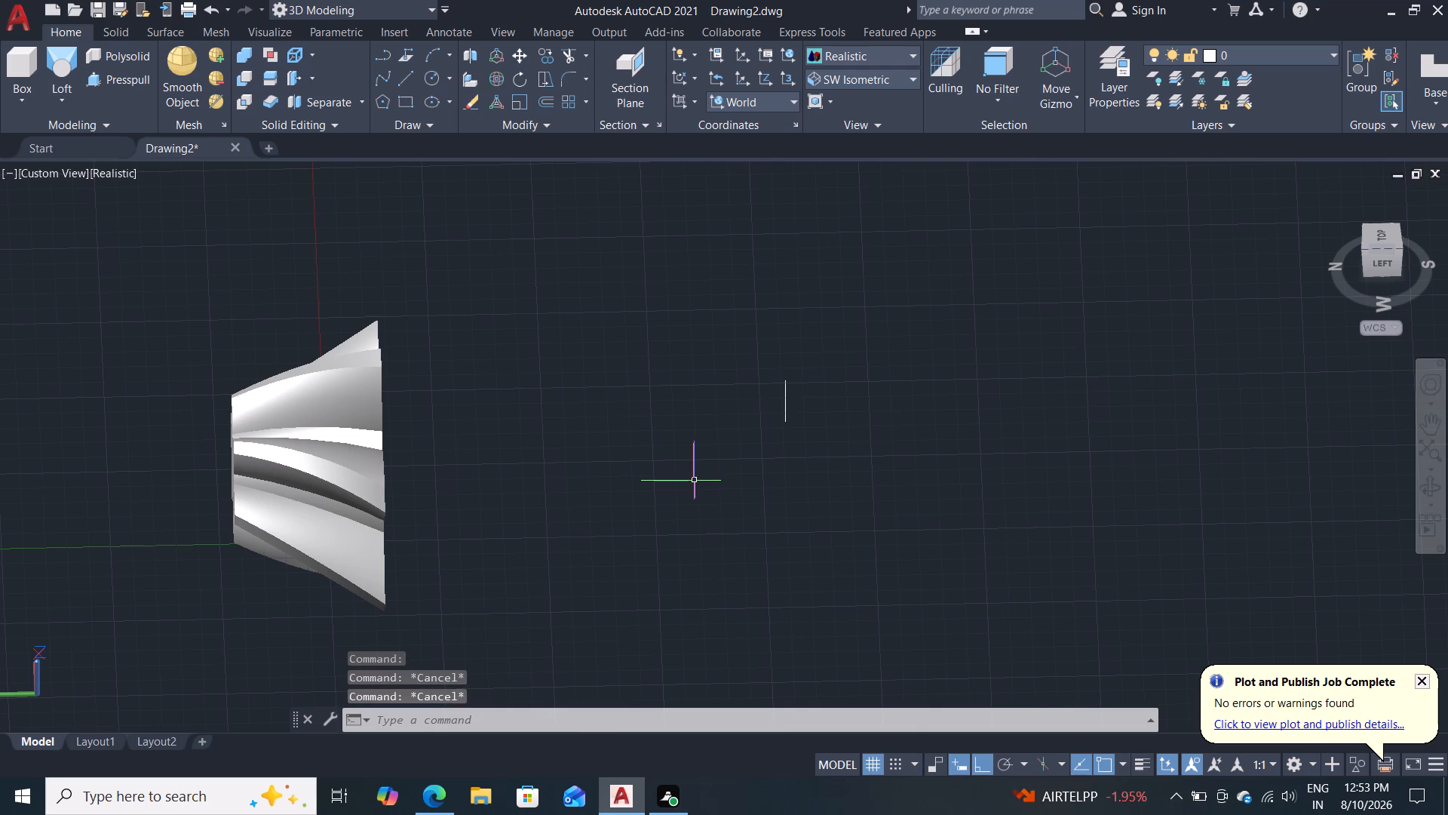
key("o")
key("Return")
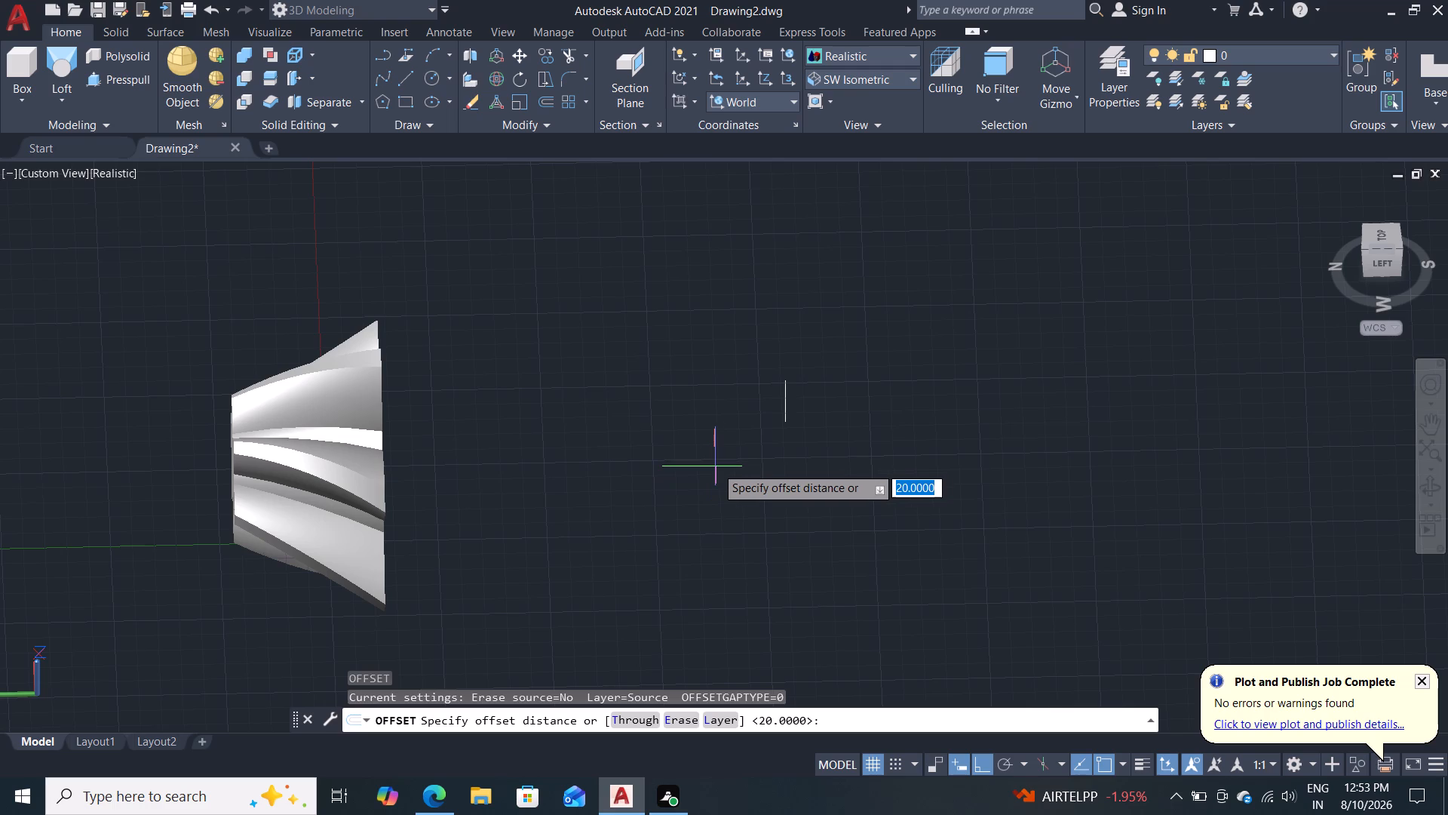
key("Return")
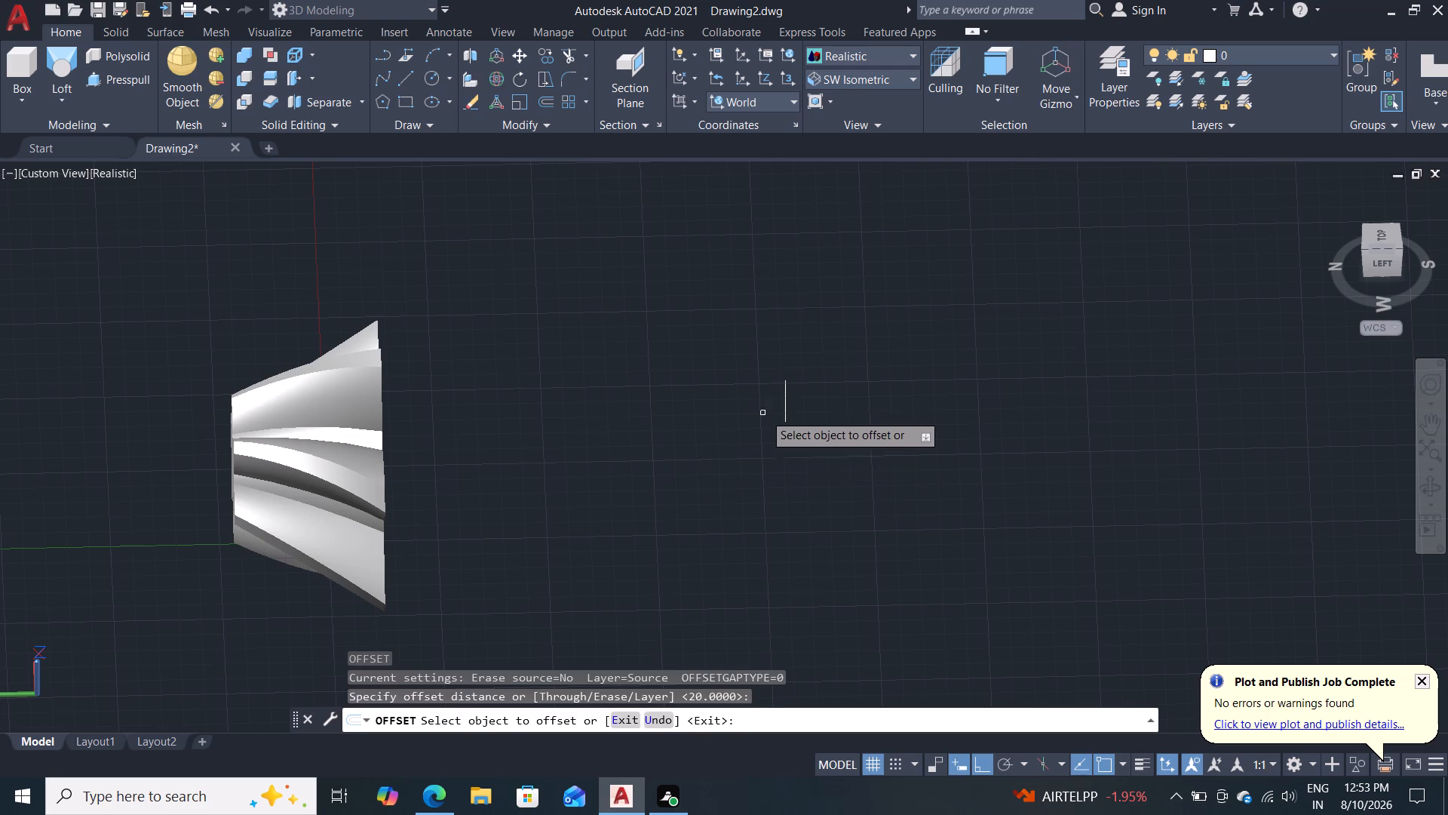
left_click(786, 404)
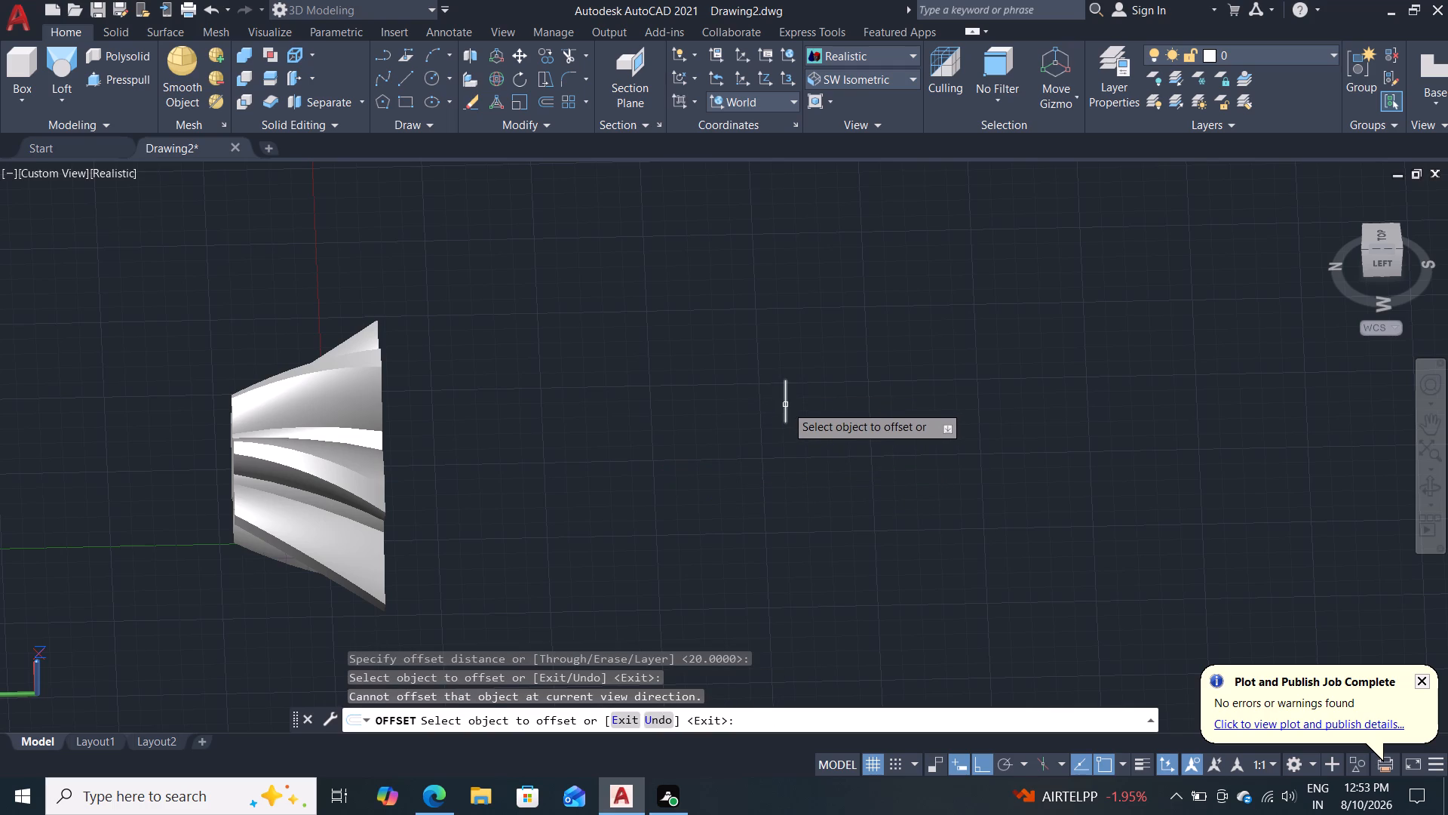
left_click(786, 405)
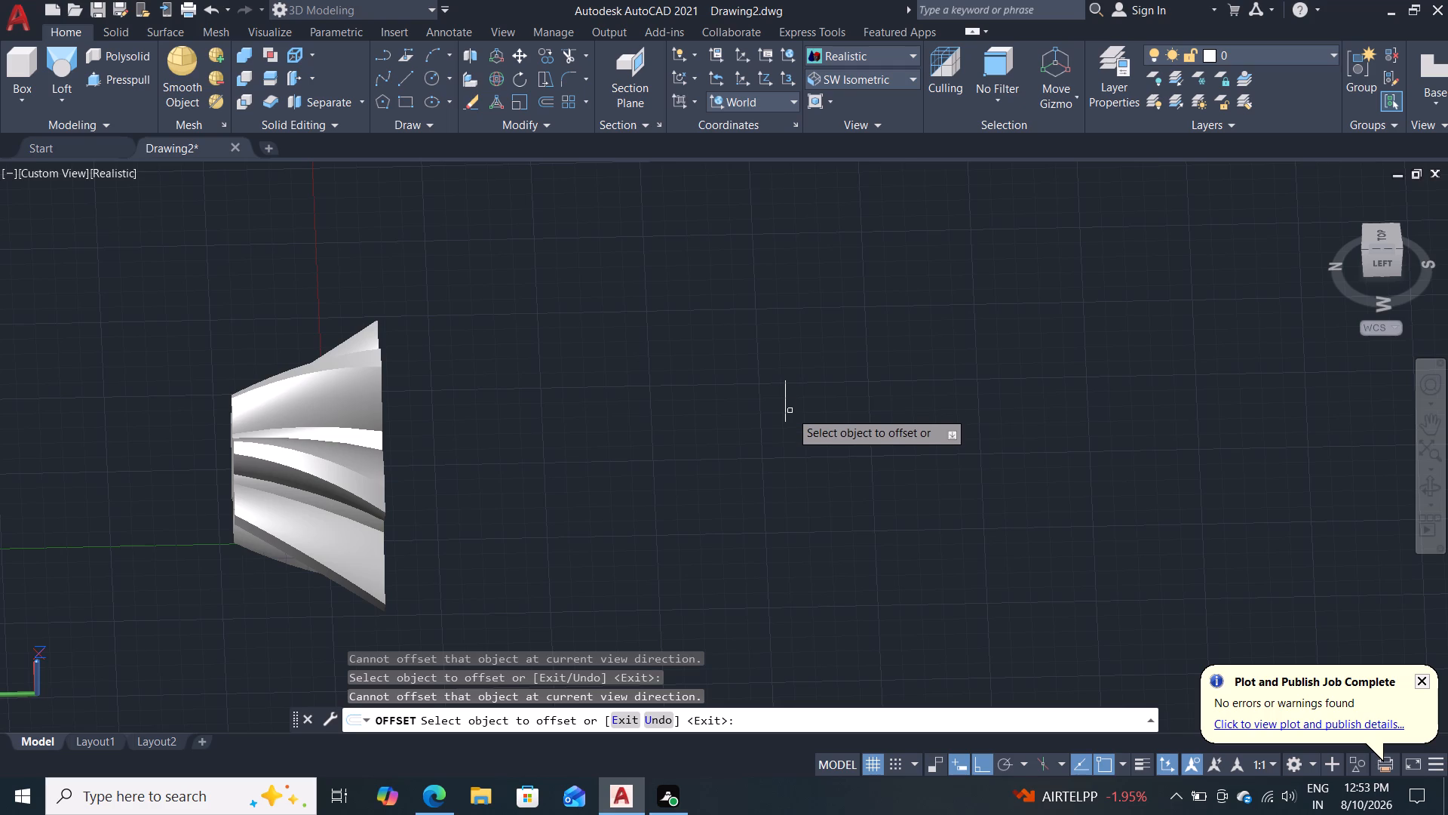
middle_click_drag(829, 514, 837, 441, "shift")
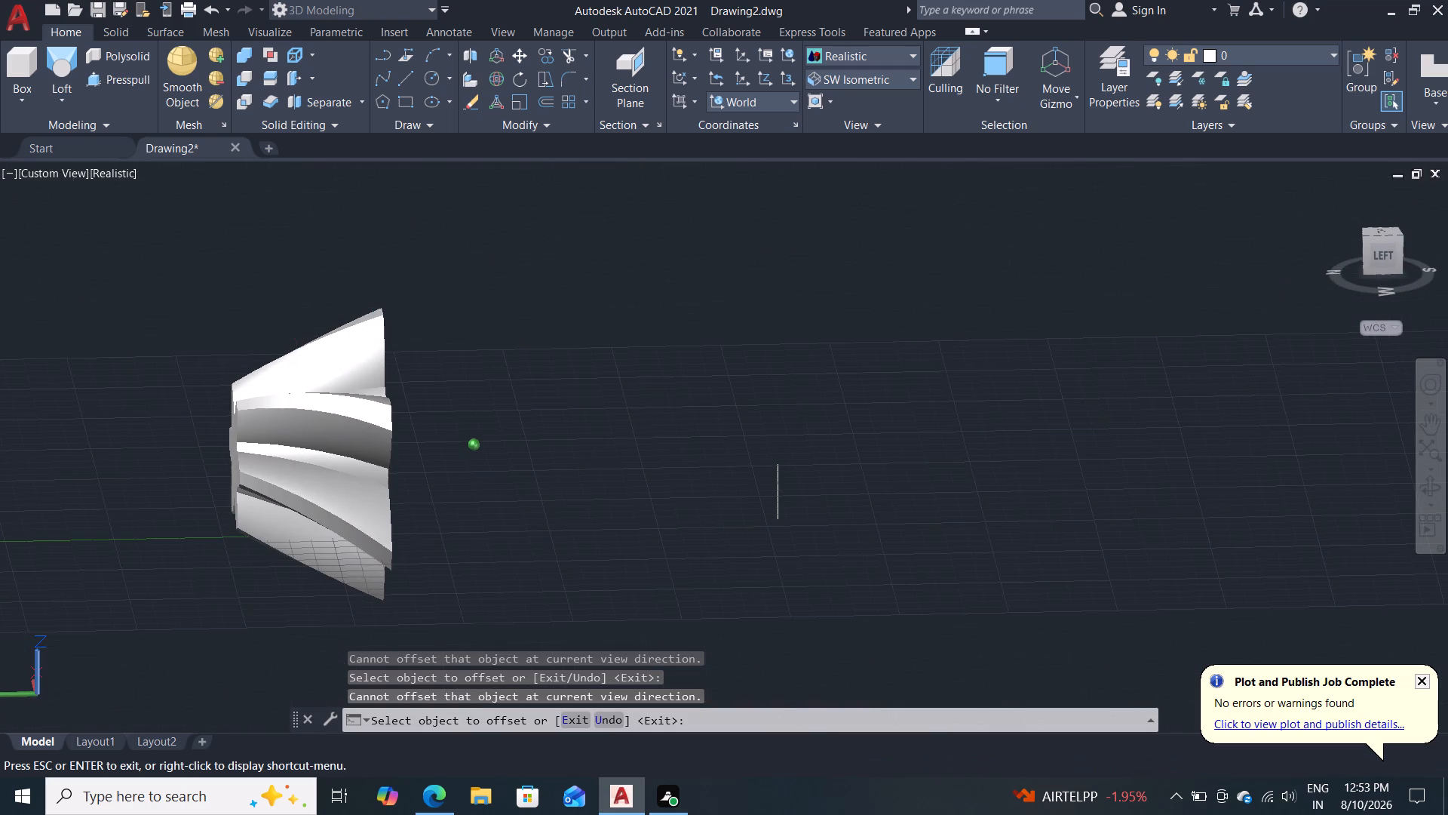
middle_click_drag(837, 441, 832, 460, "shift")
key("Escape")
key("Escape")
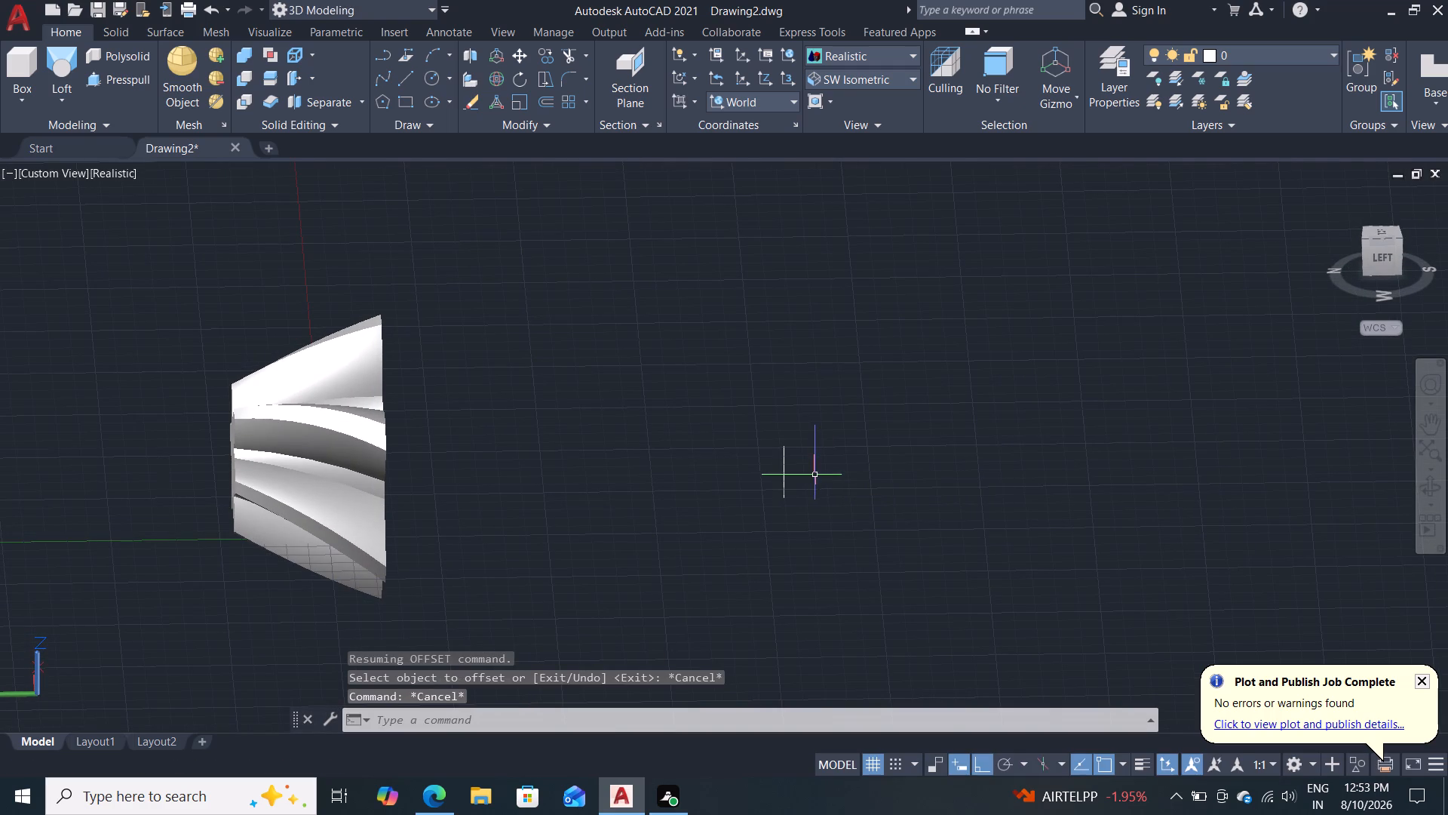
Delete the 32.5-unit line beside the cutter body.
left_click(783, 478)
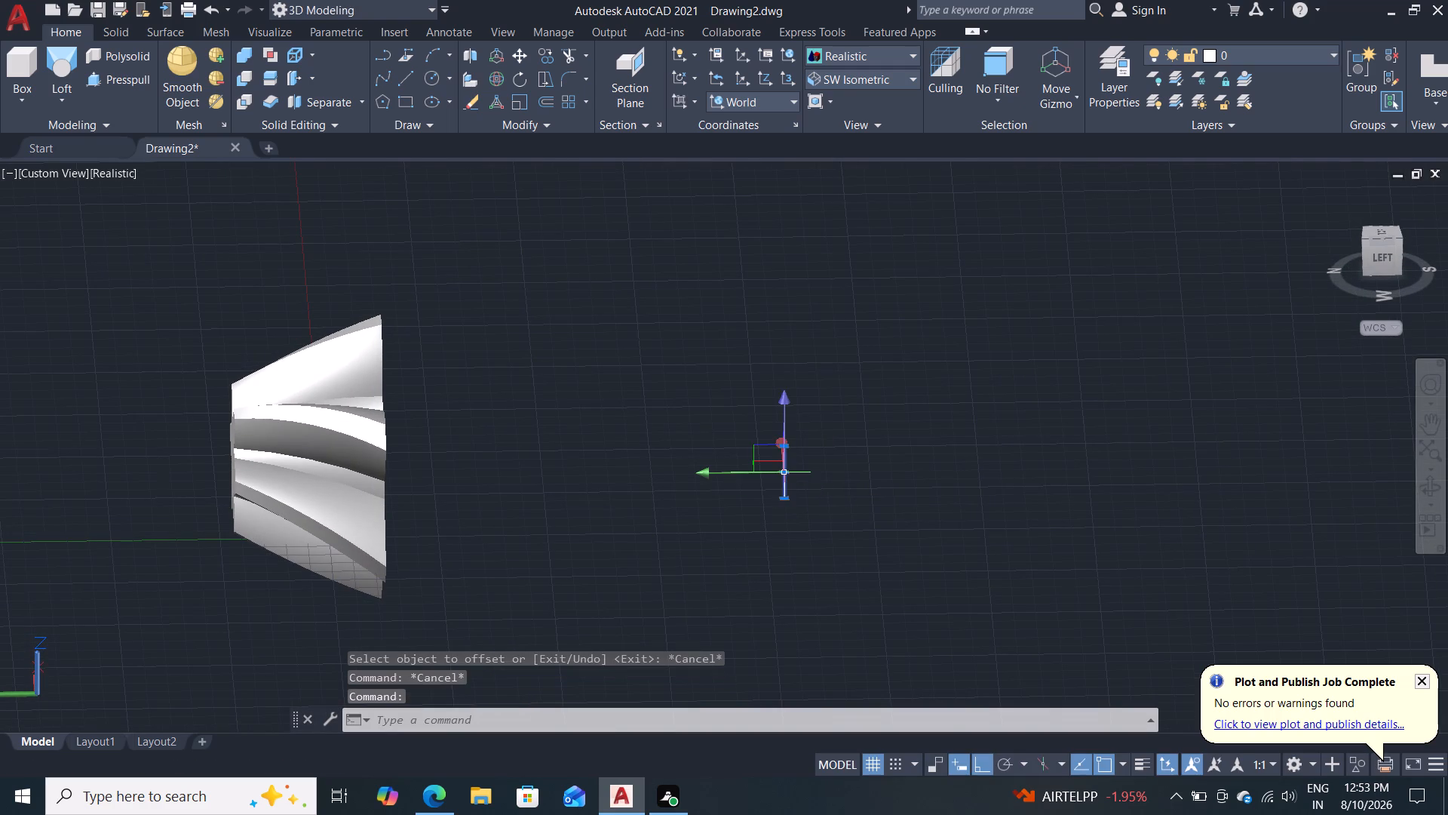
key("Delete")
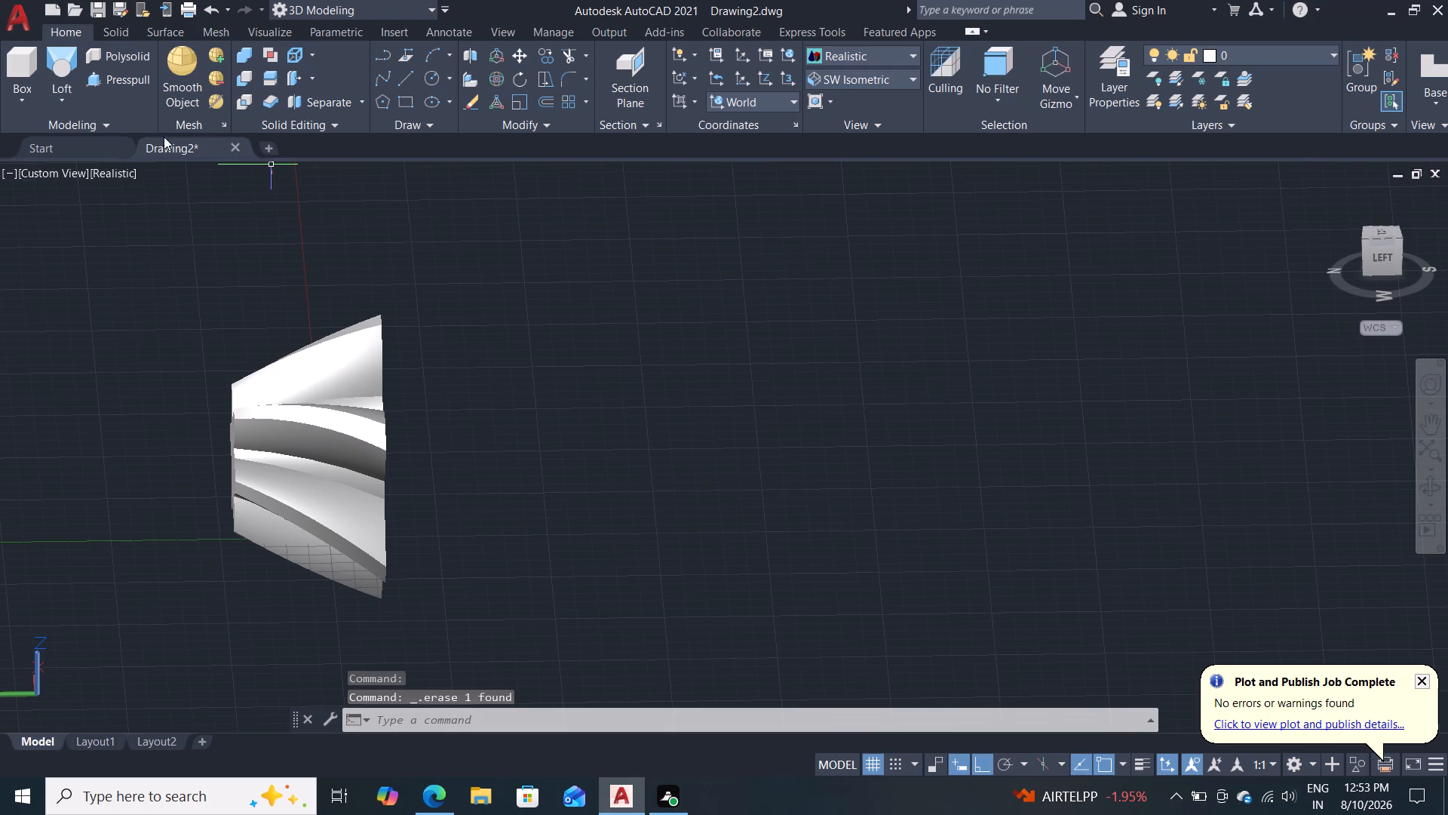
Set the viewport to the Top view, showing the cutter body side-on.
left_click(65, 177)
left_click(102, 220)
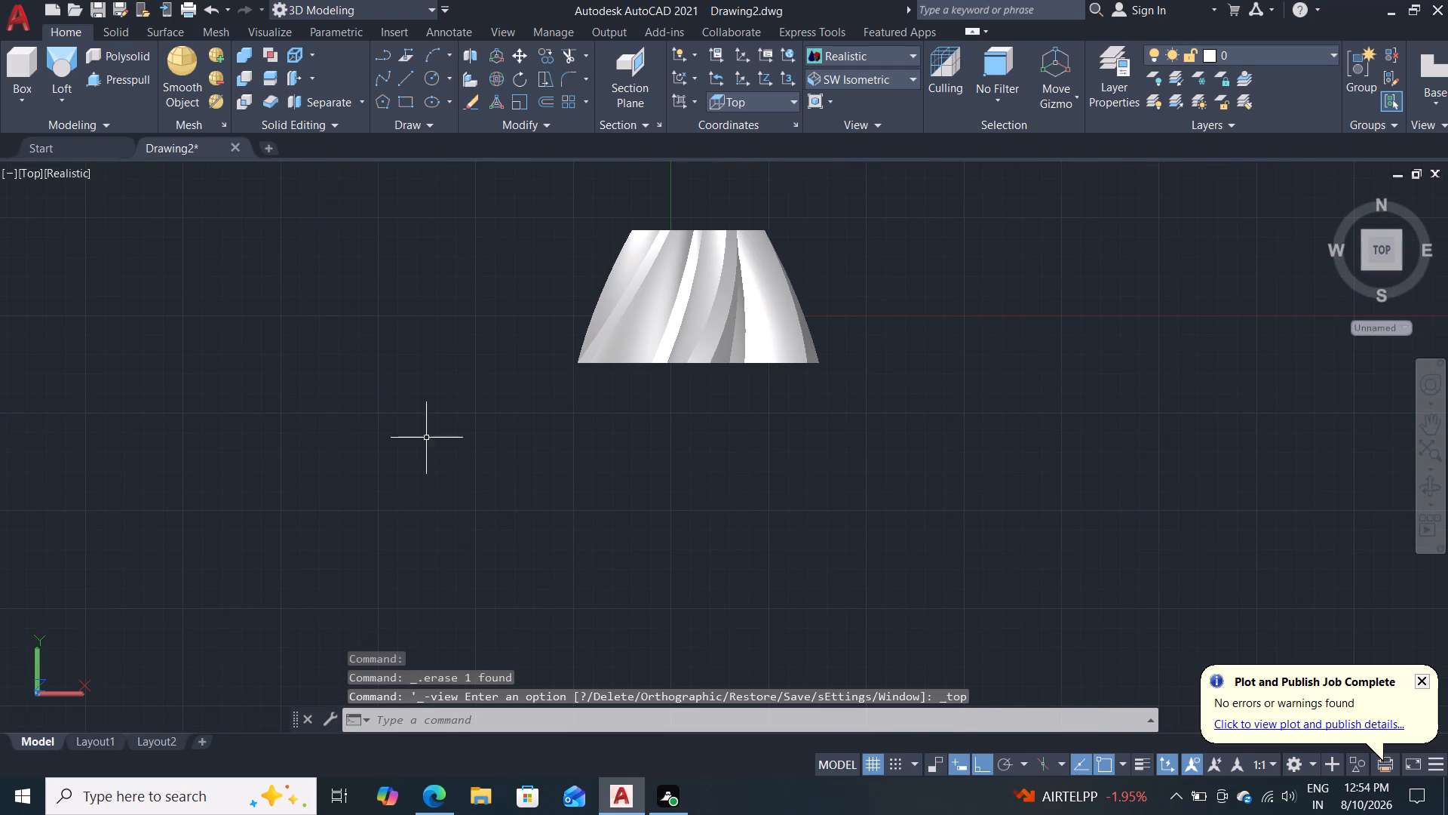
Draw a 32.5-unit line in the negative Y direction in the empty space beyond the cutter body's wide end.
middle_click_drag(646, 490, 606, 407)
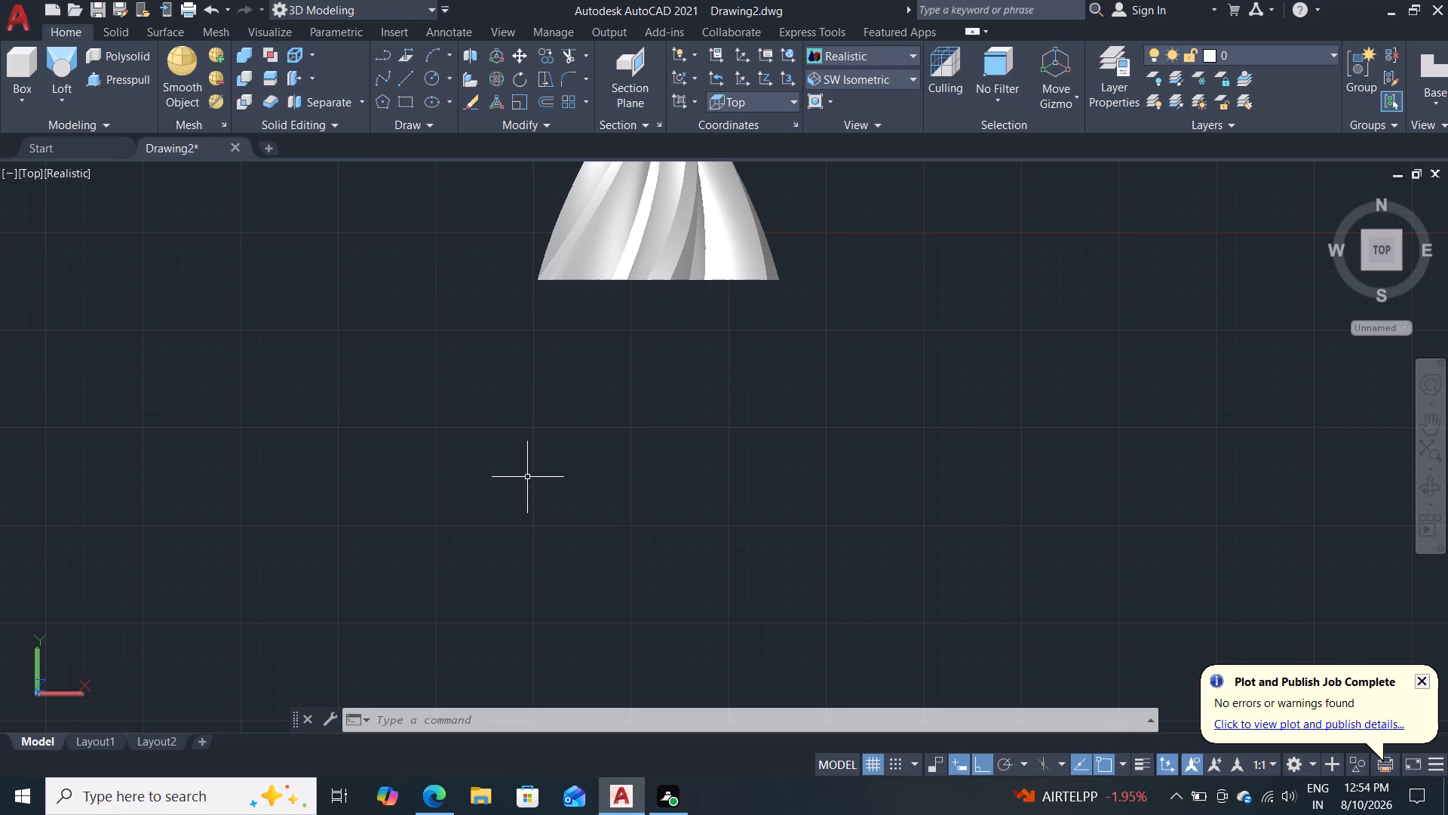
key("l")
key("Return")
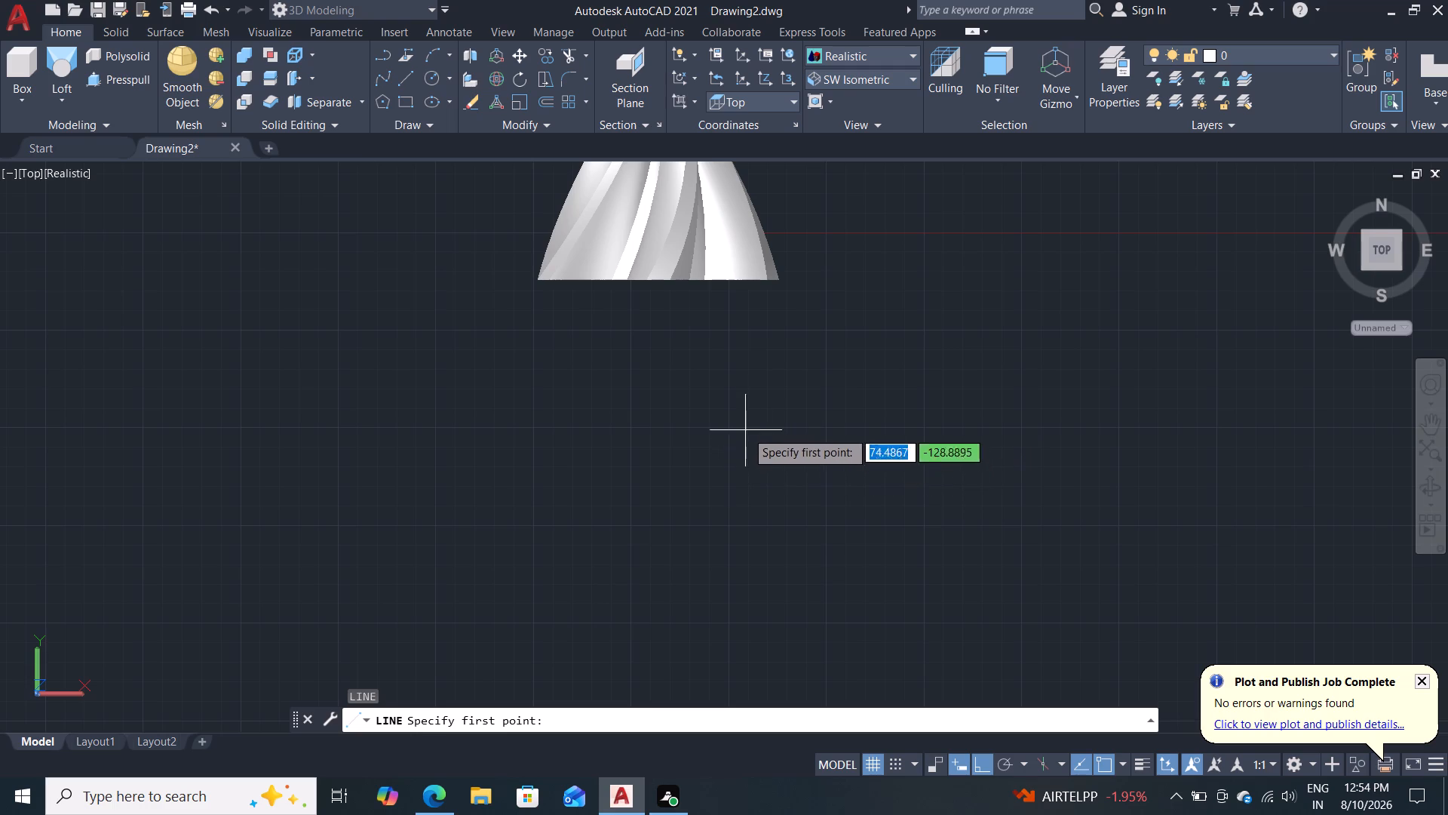
middle_click_drag(755, 484, 741, 380)
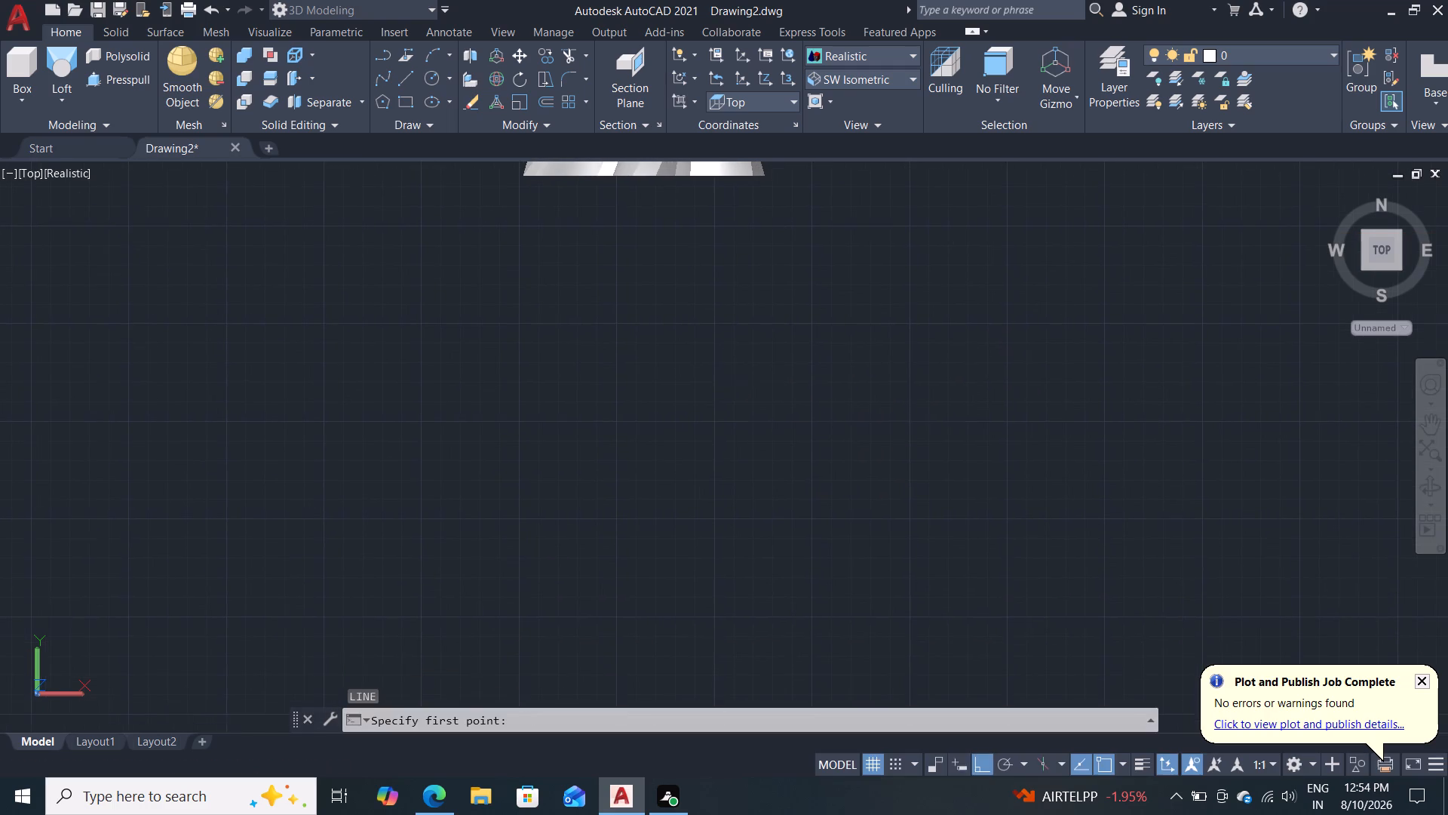
left_click(753, 386)
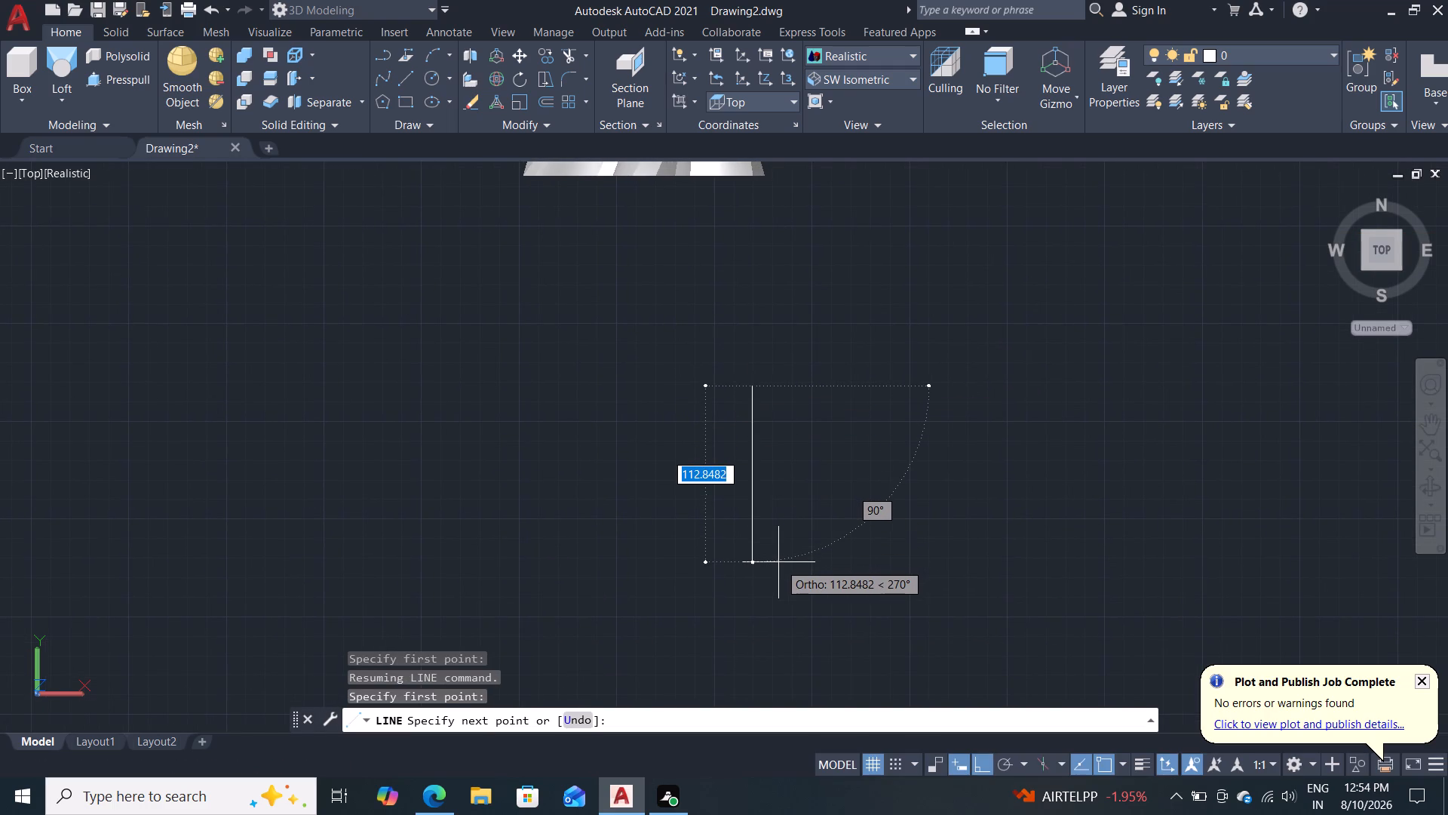
type("32.5")
key("Return")
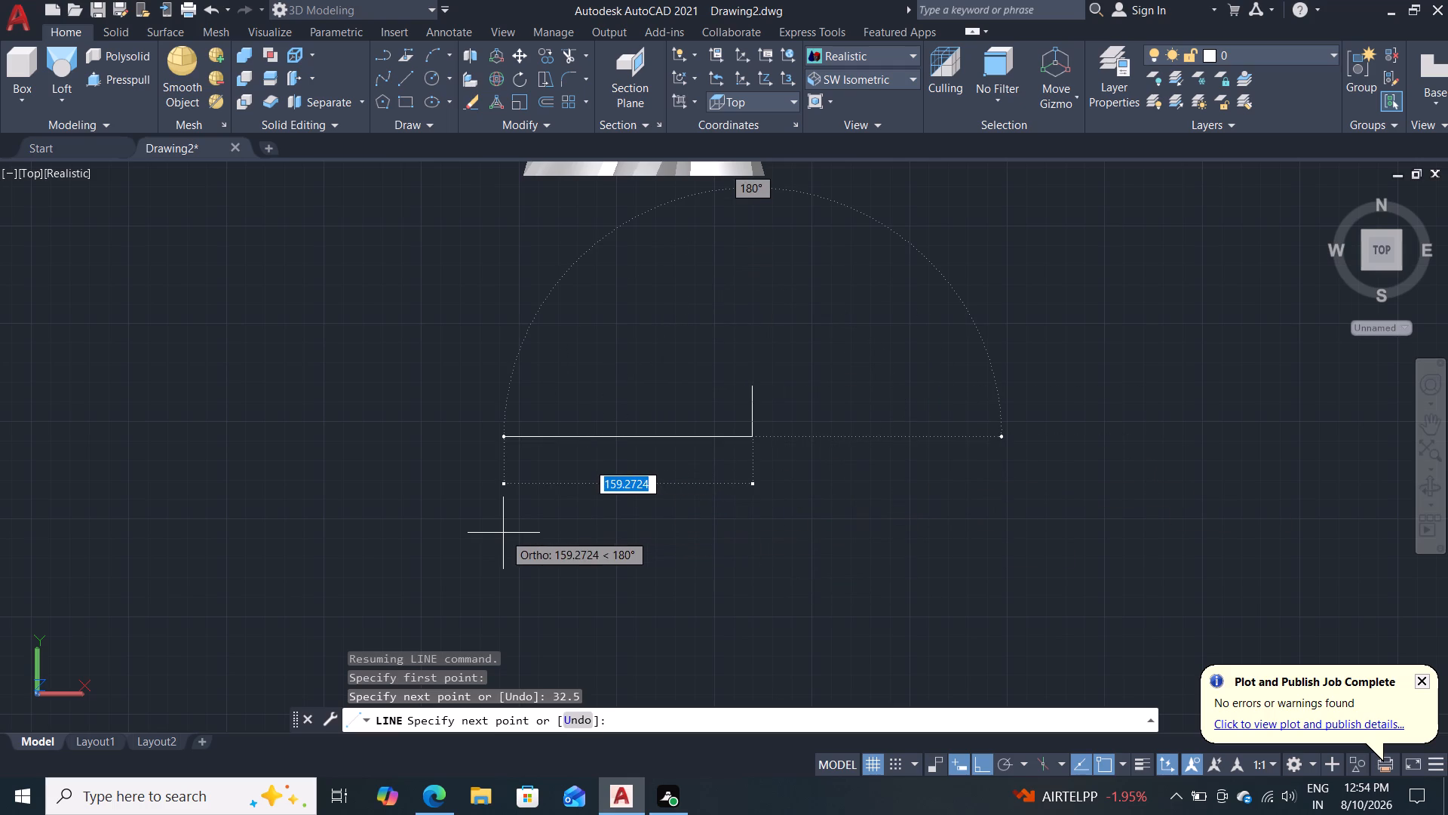
key("Escape")
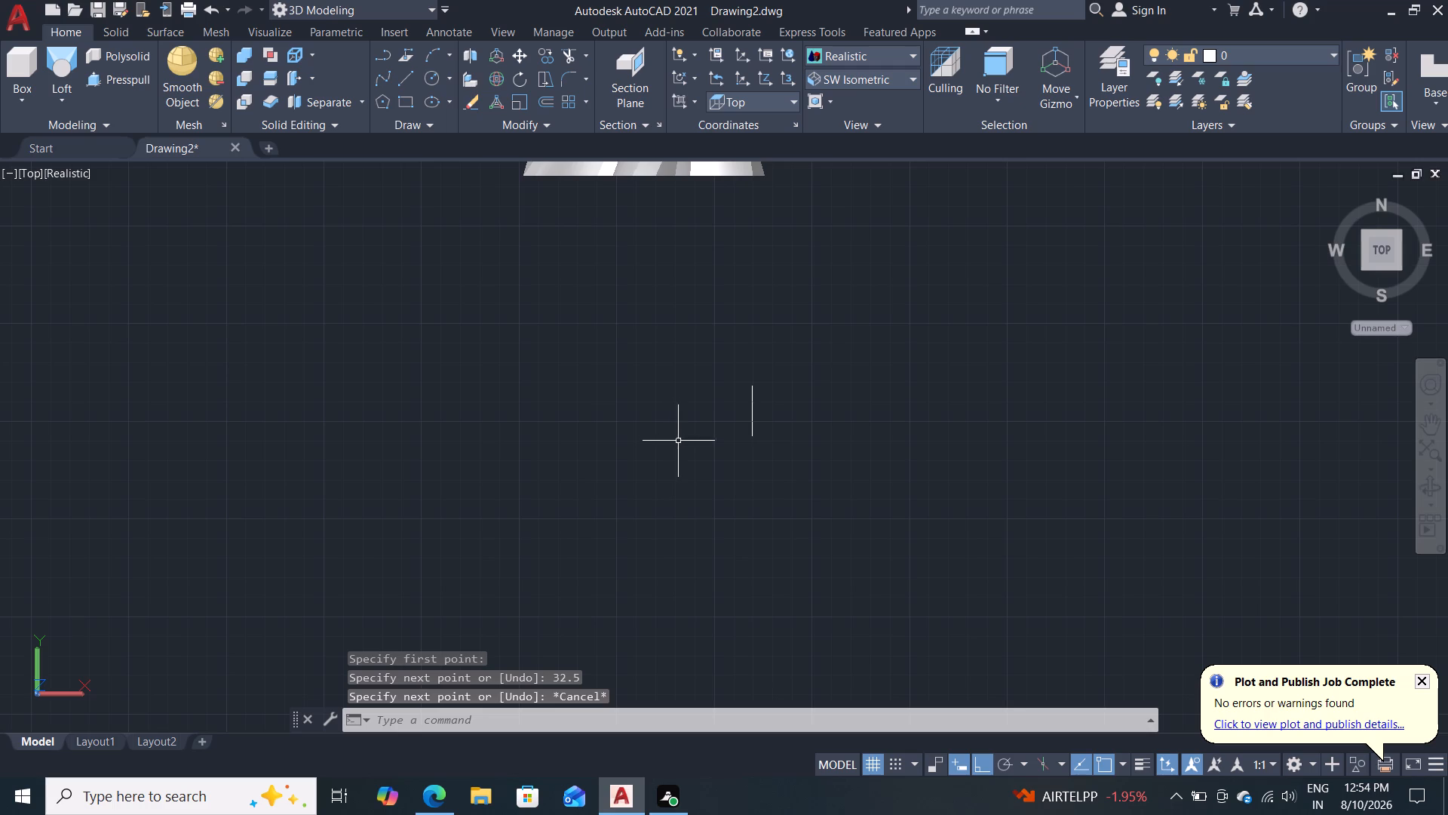
Offset the 32.5-unit line by 32 toward negative X.
key("o")
key("Return")
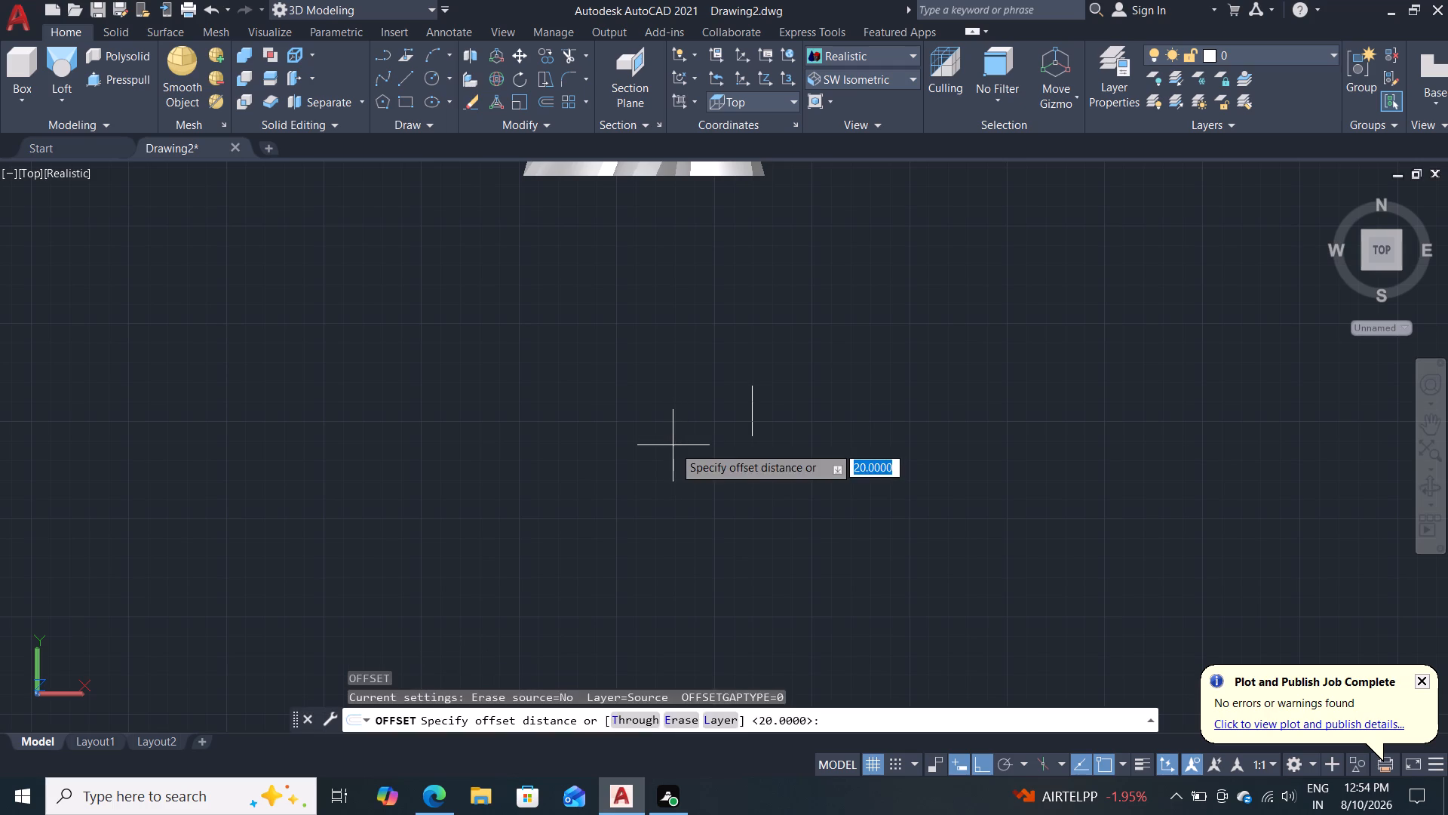
key("Return")
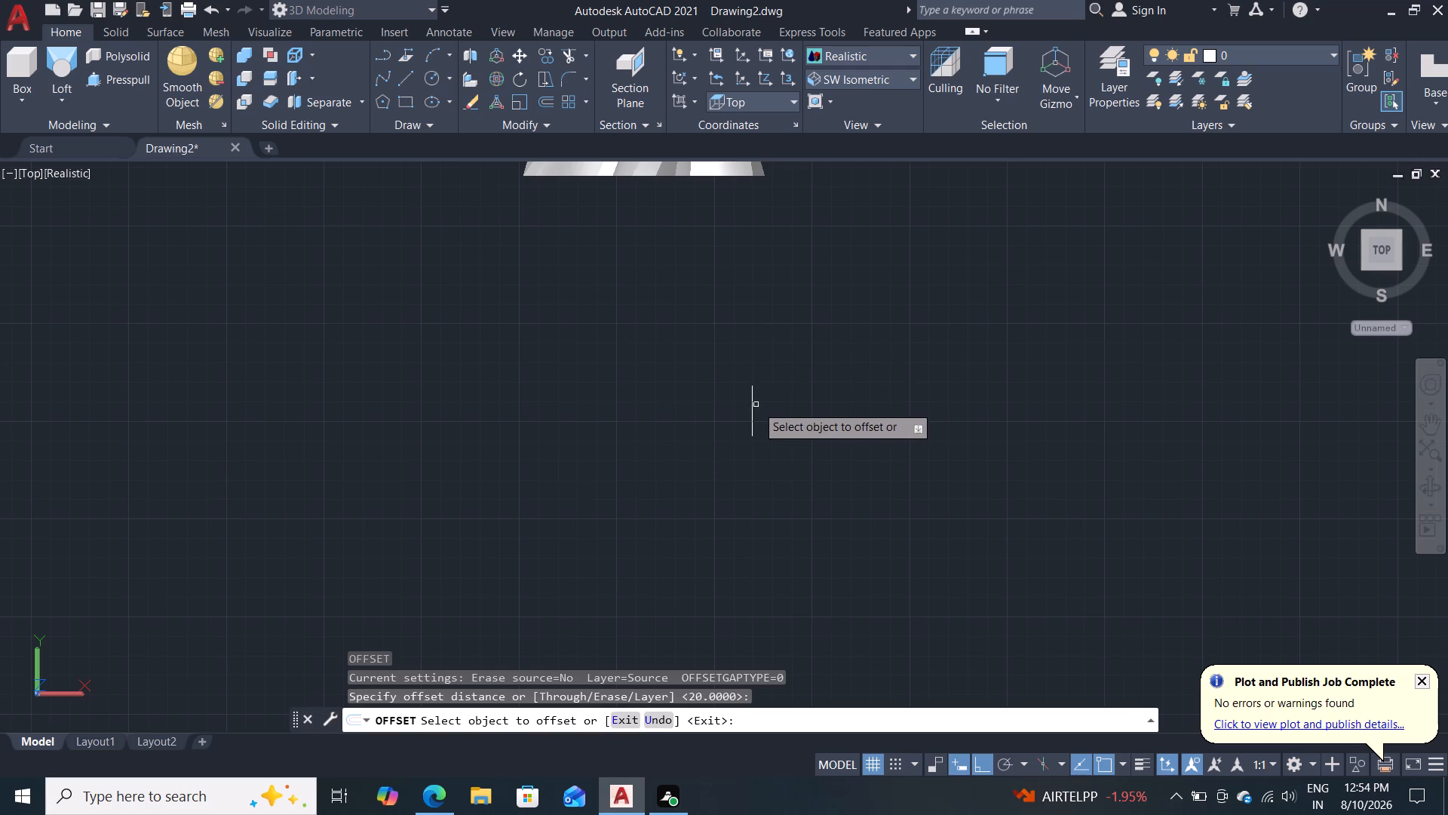
left_click(753, 402)
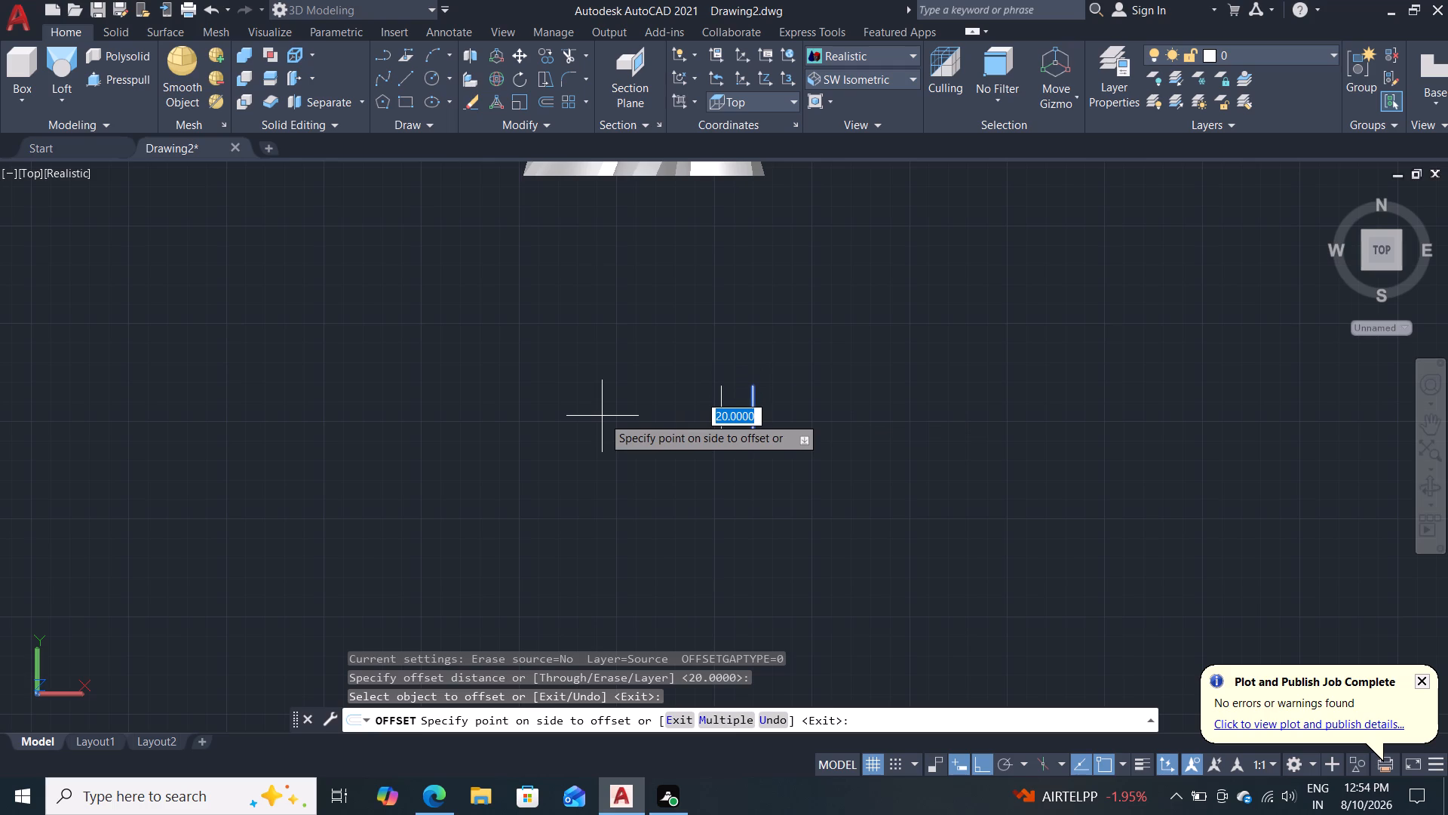
type("32")
key("Return")
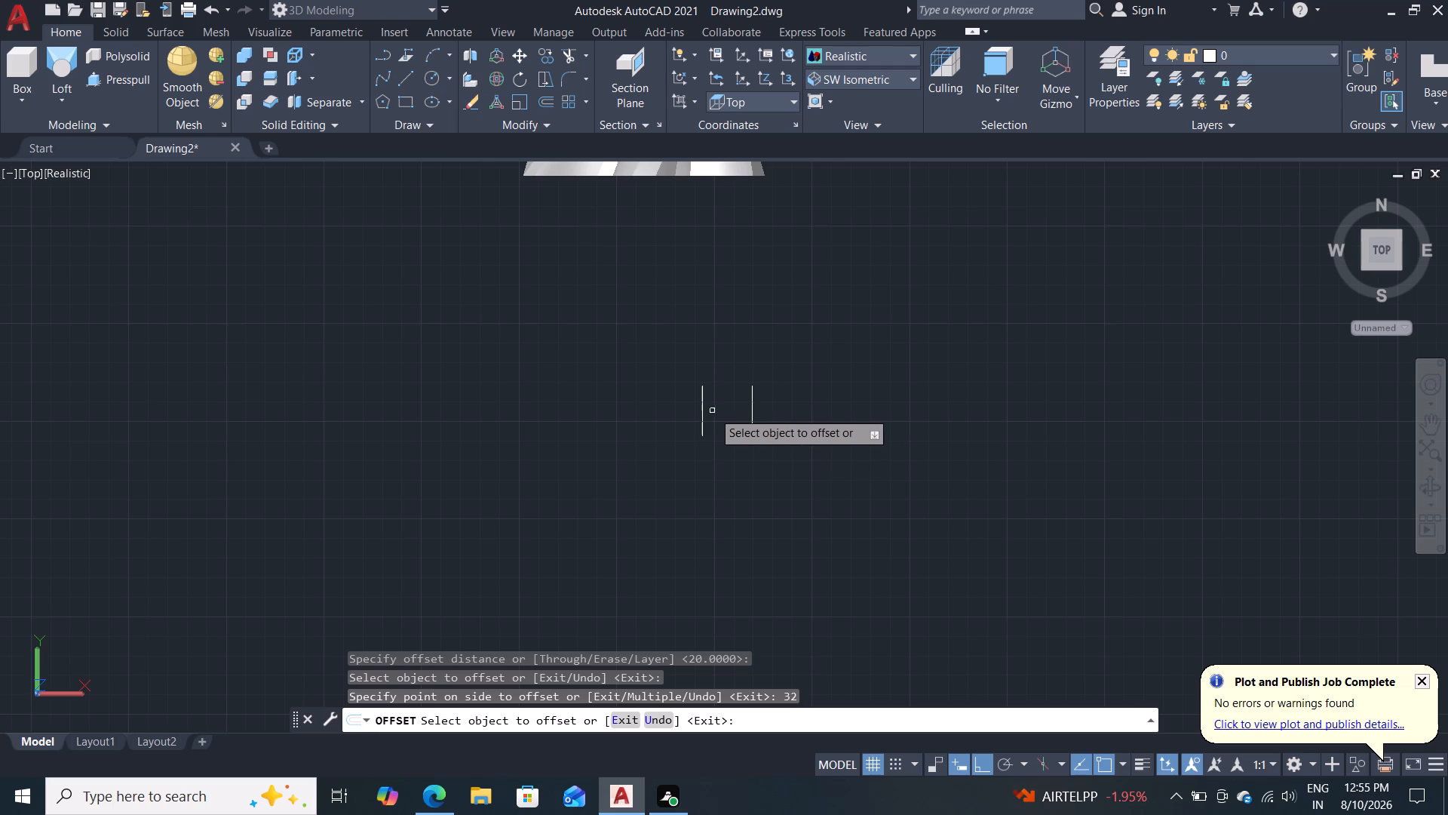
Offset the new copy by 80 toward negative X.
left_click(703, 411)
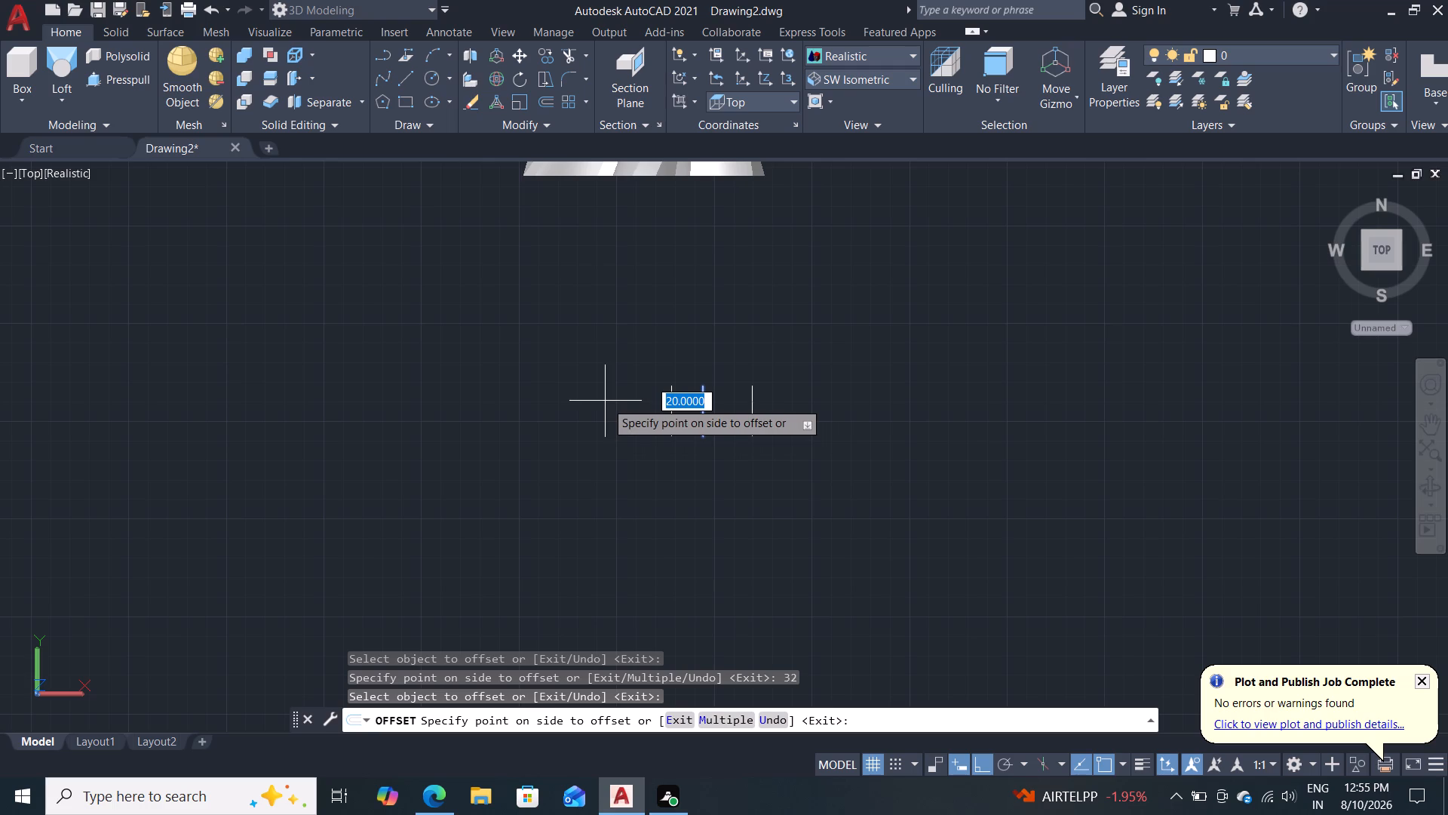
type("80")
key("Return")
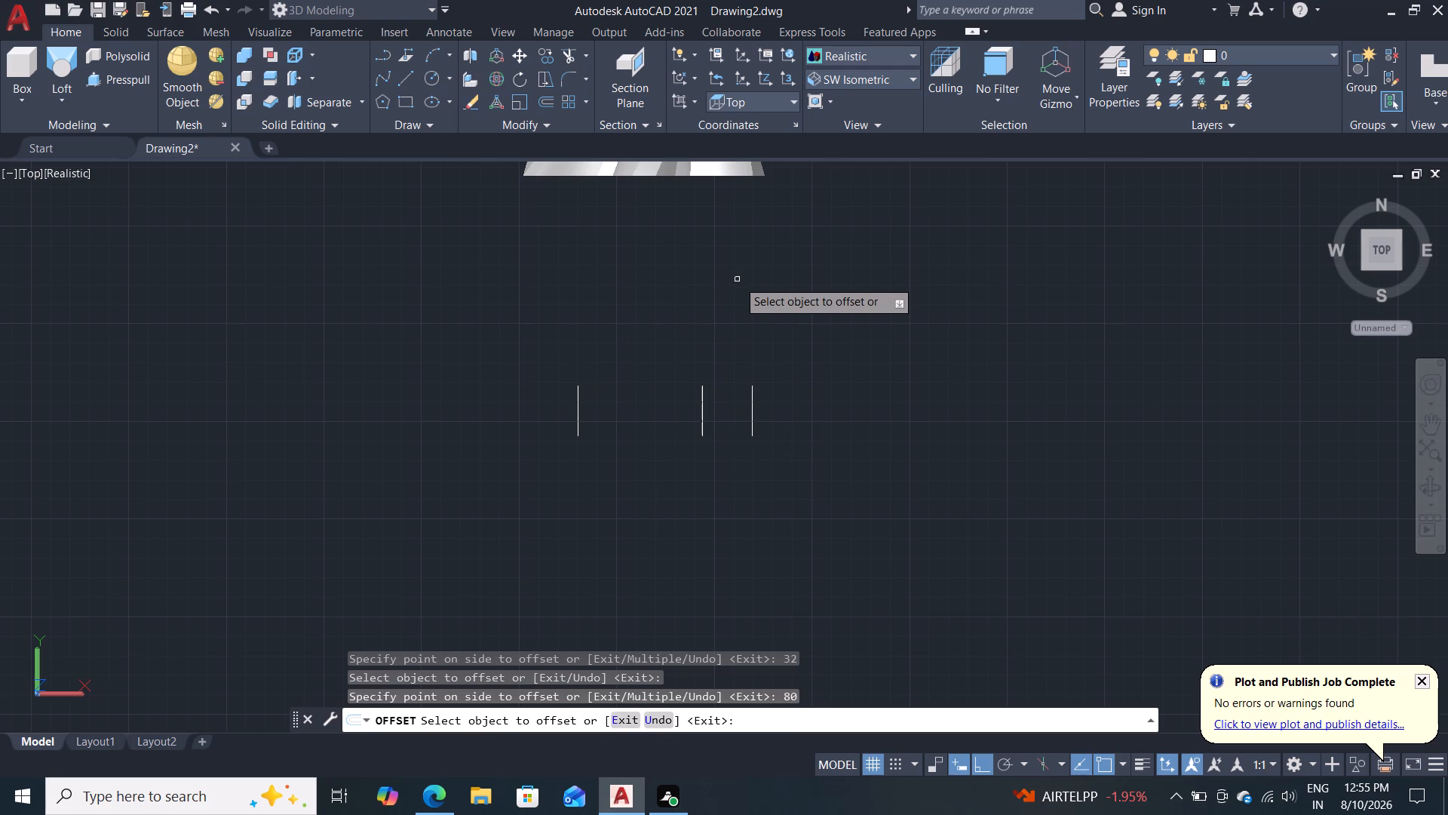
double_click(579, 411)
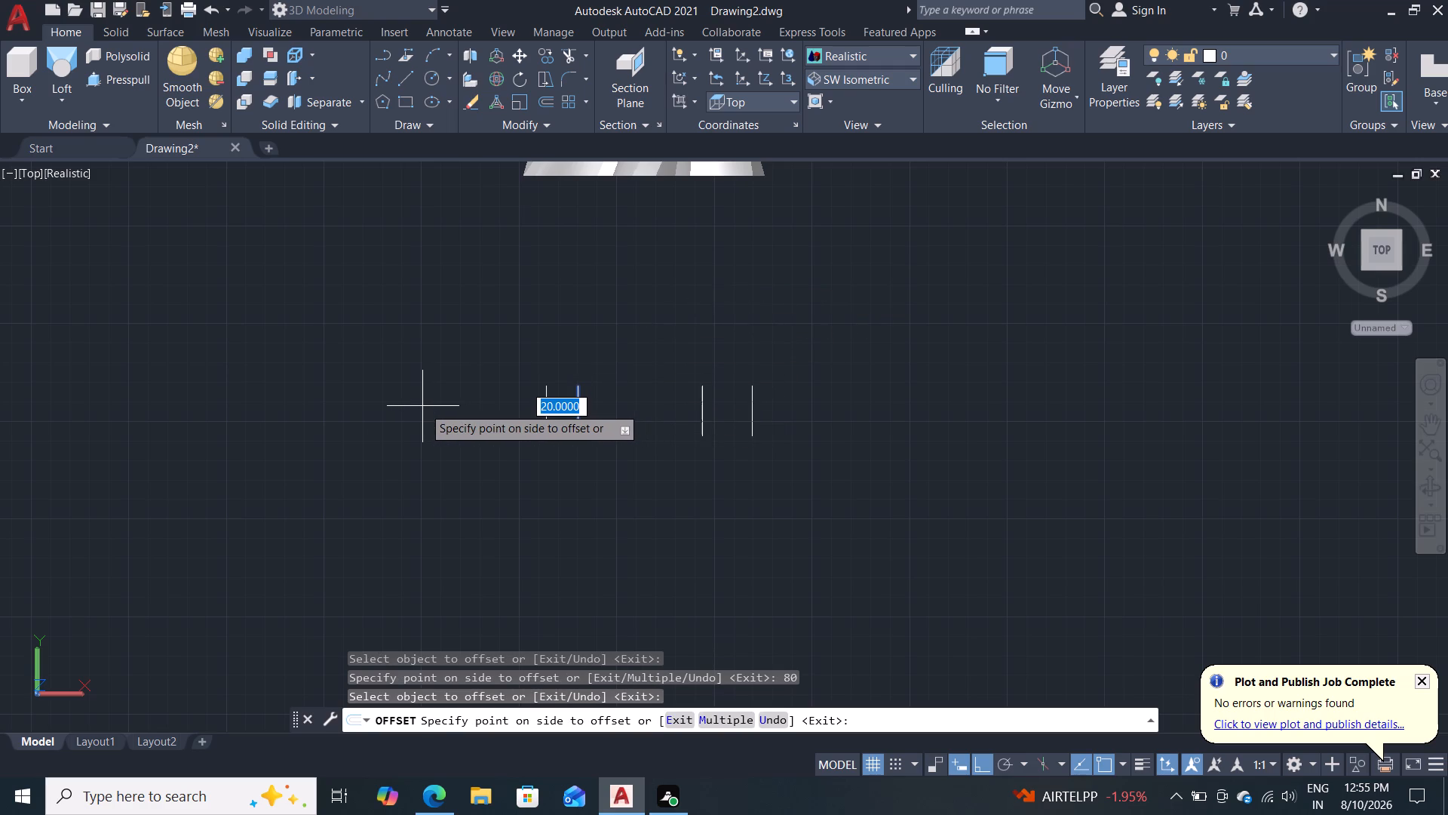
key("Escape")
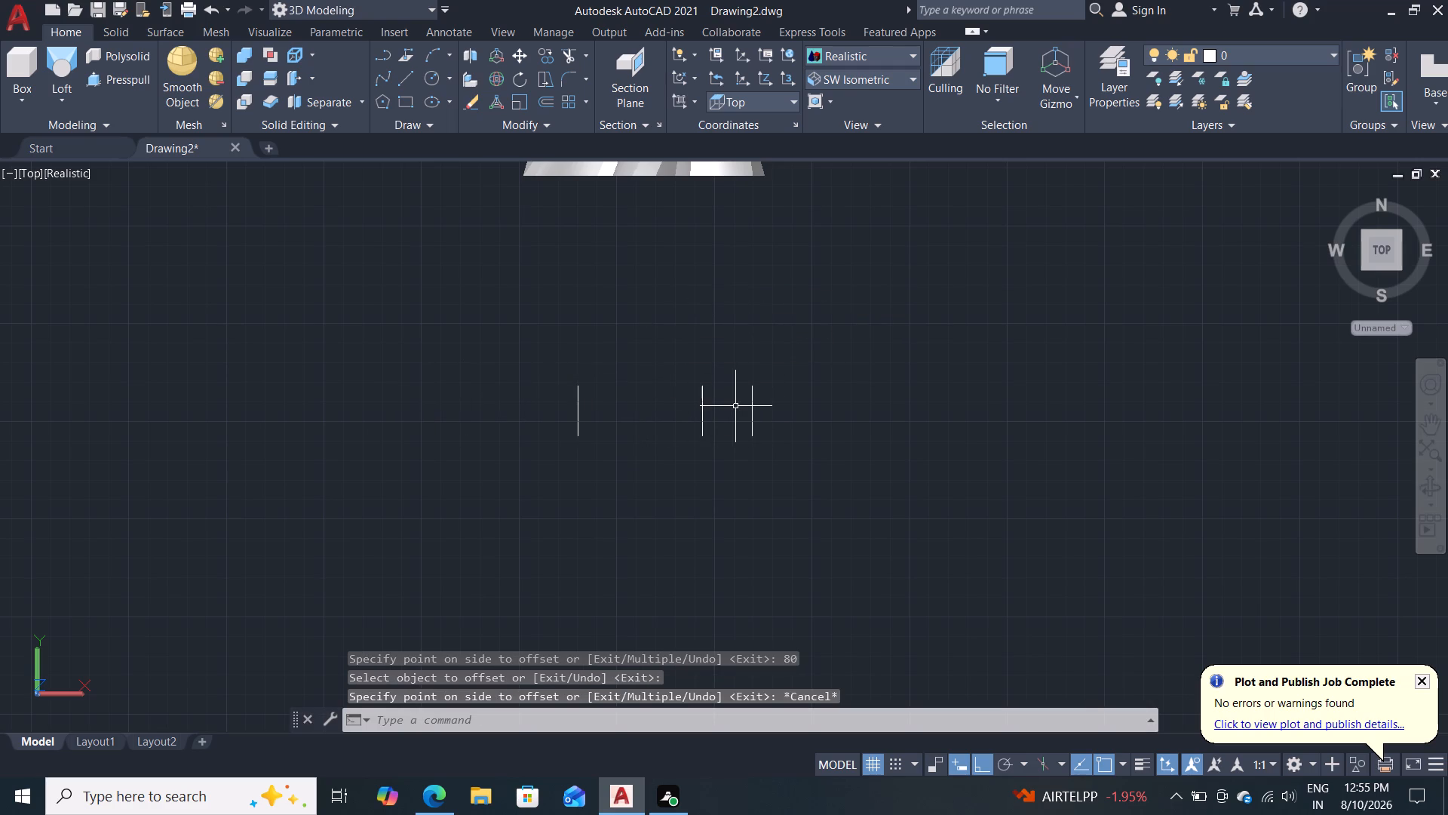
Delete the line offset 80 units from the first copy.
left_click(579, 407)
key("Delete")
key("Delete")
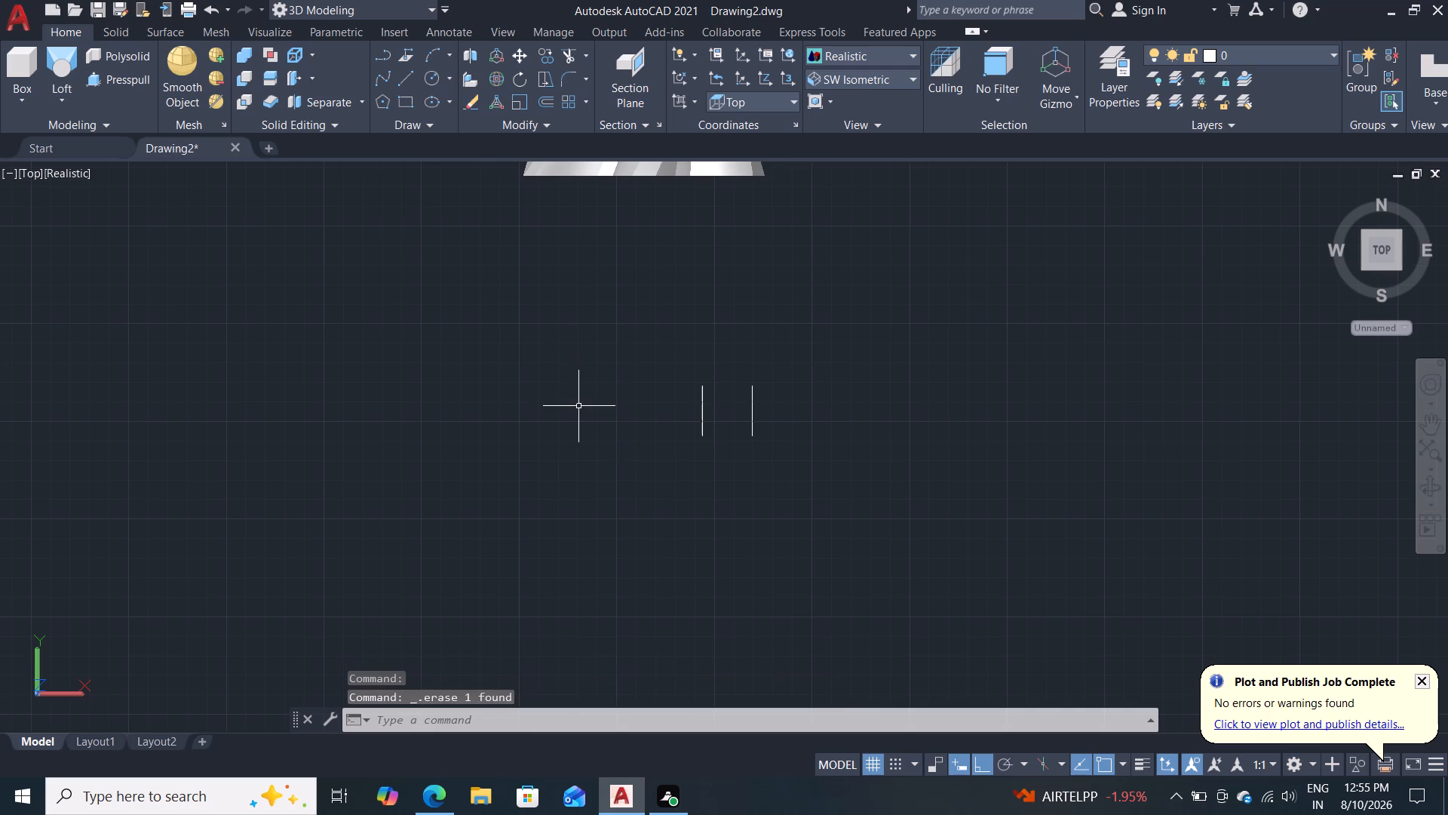
Offset the original 32.5-unit line toward negative X at distances of 80, 102, 112 and 158.
key("o")
key("Return")
key("Return")
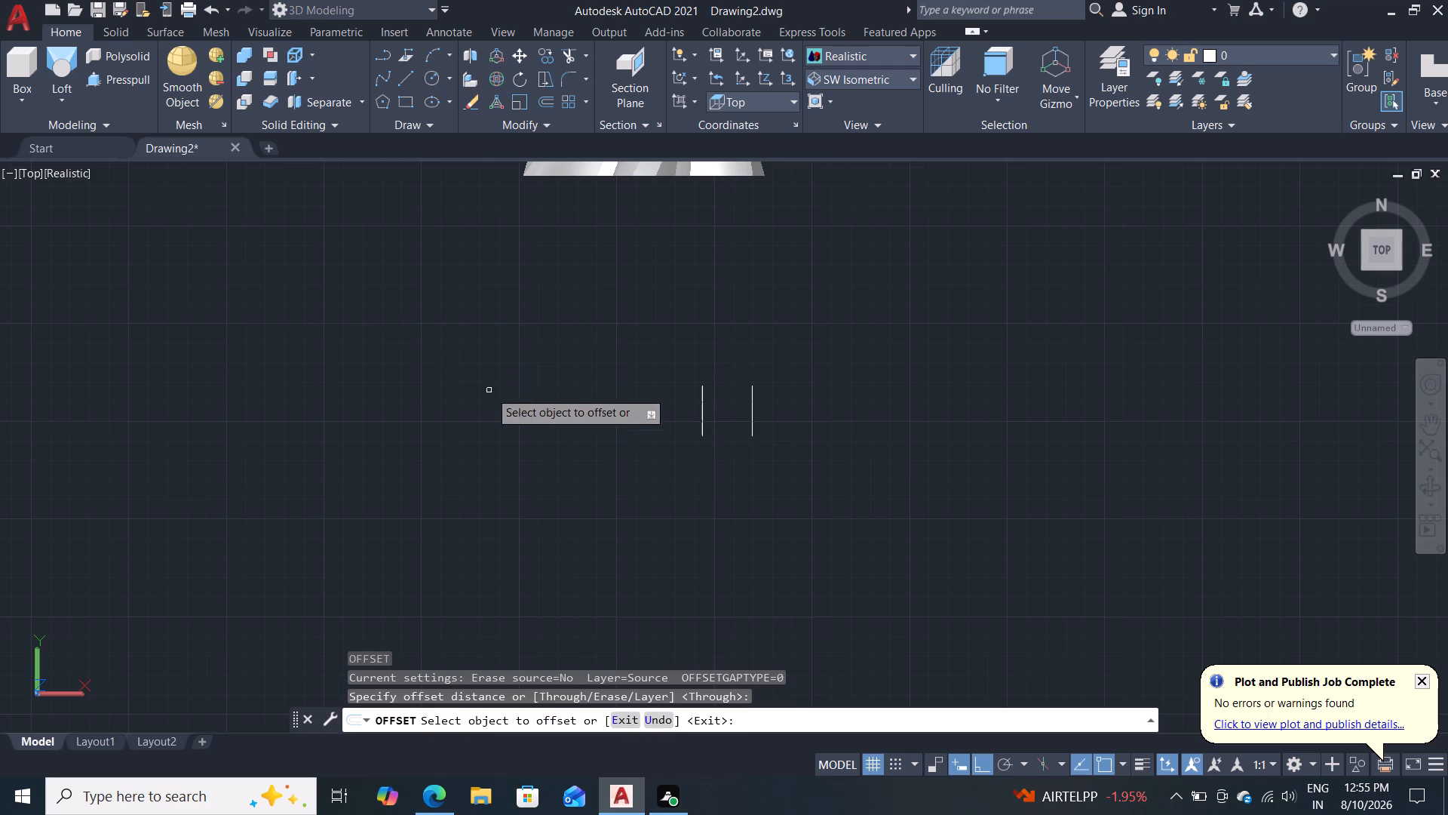
left_click(754, 412)
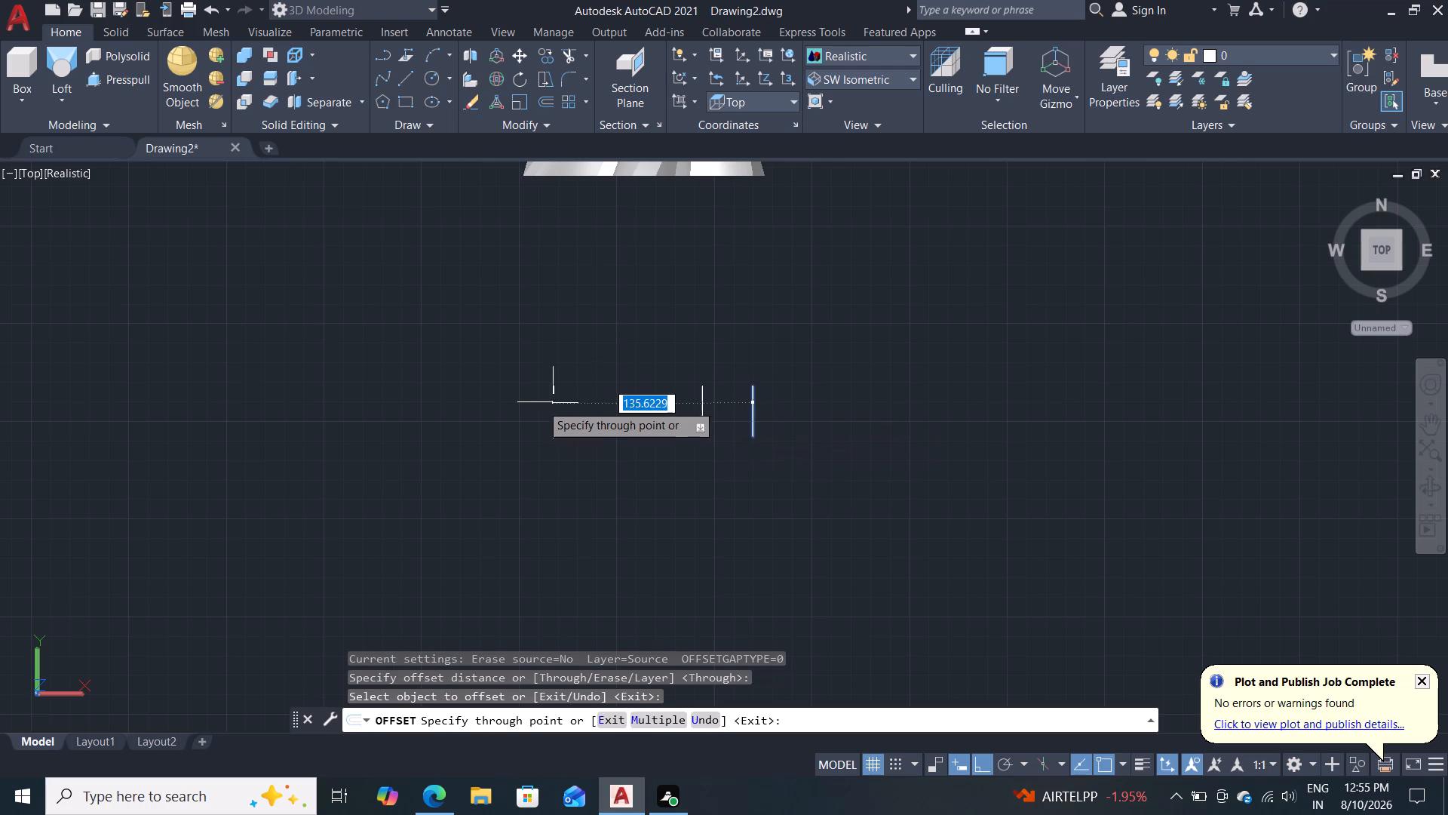
type("80")
key("Return")
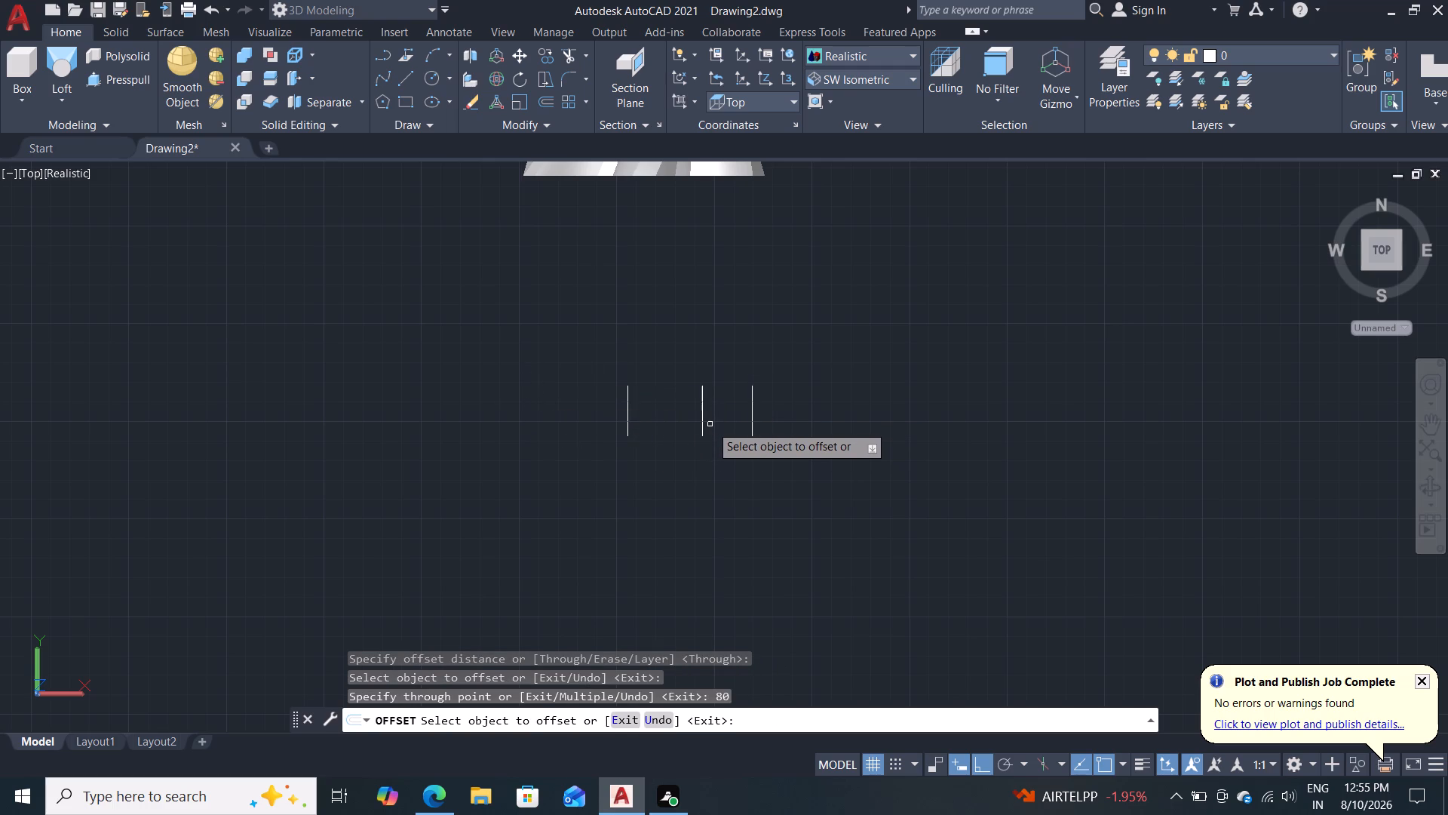
left_click(754, 402)
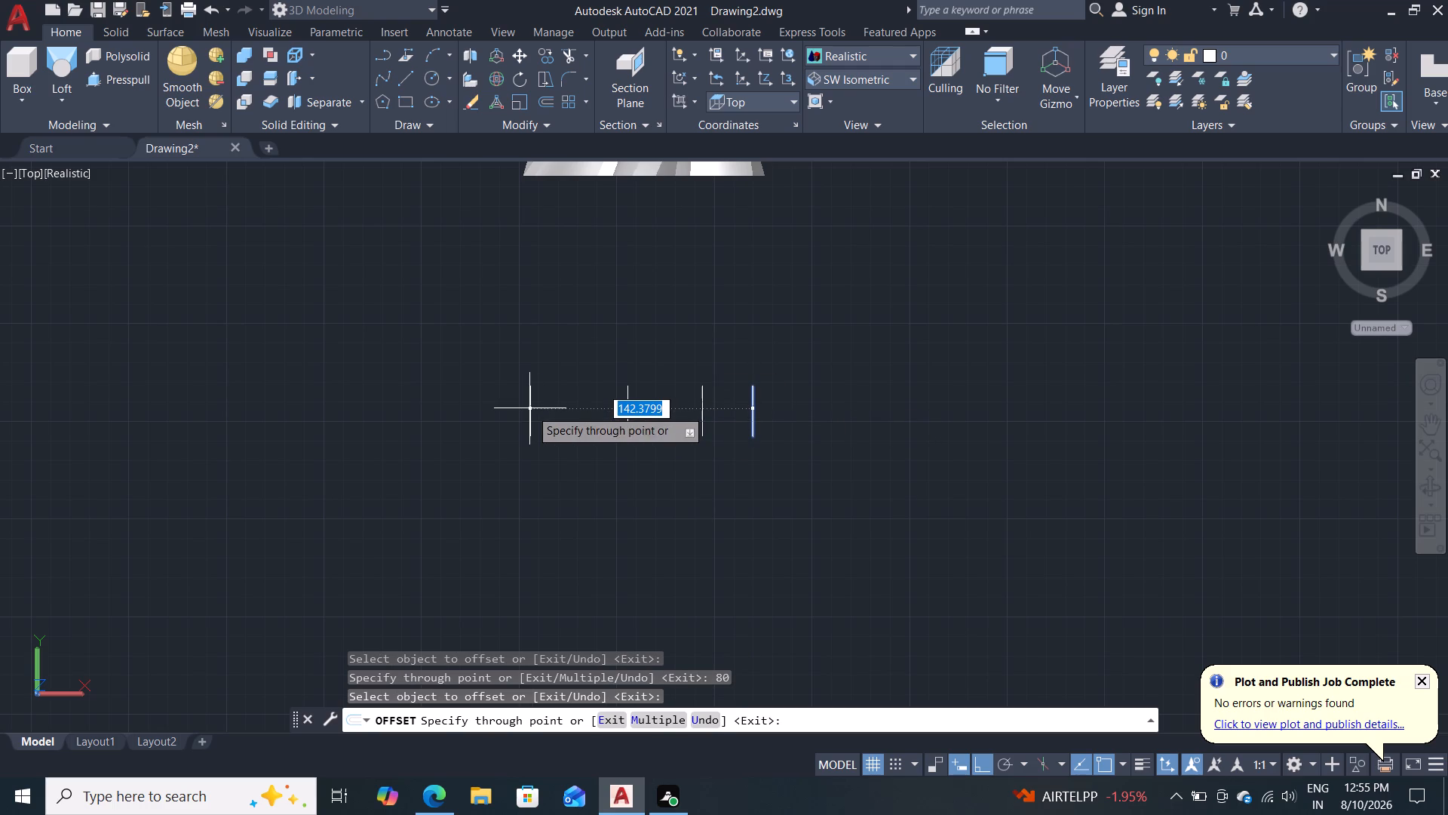
type("102")
key("Return")
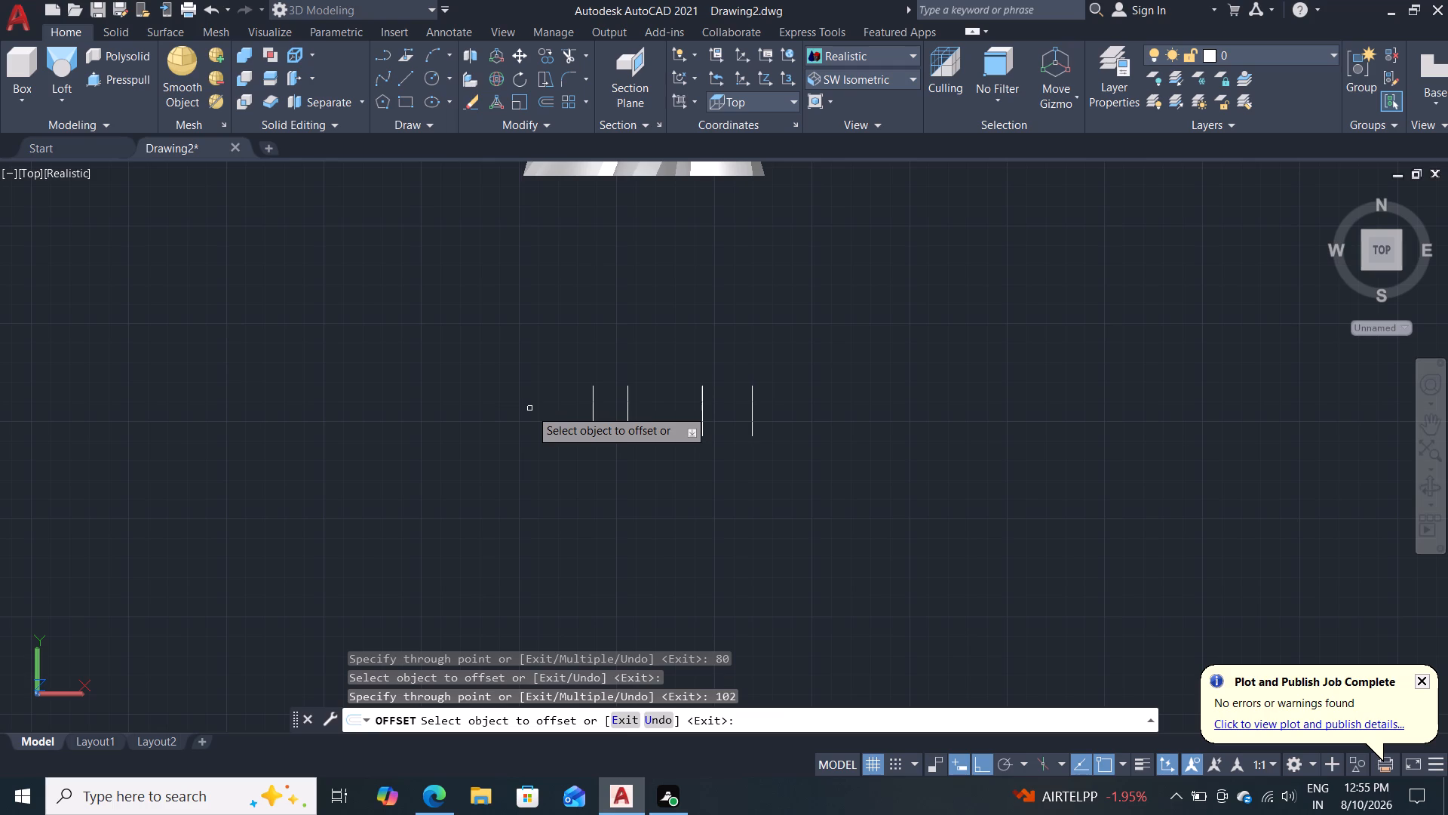
left_click(755, 405)
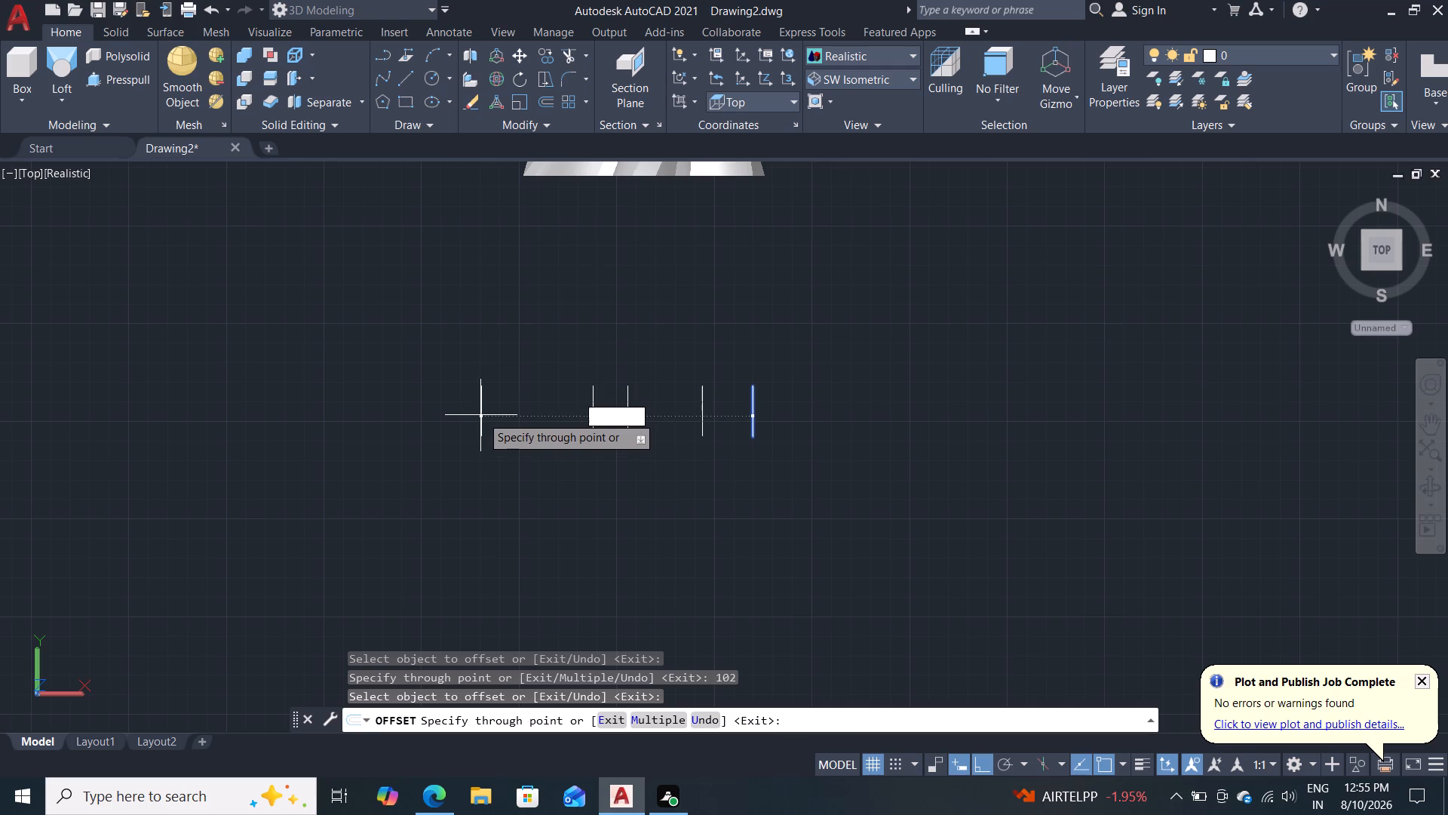
type("112")
key("Return")
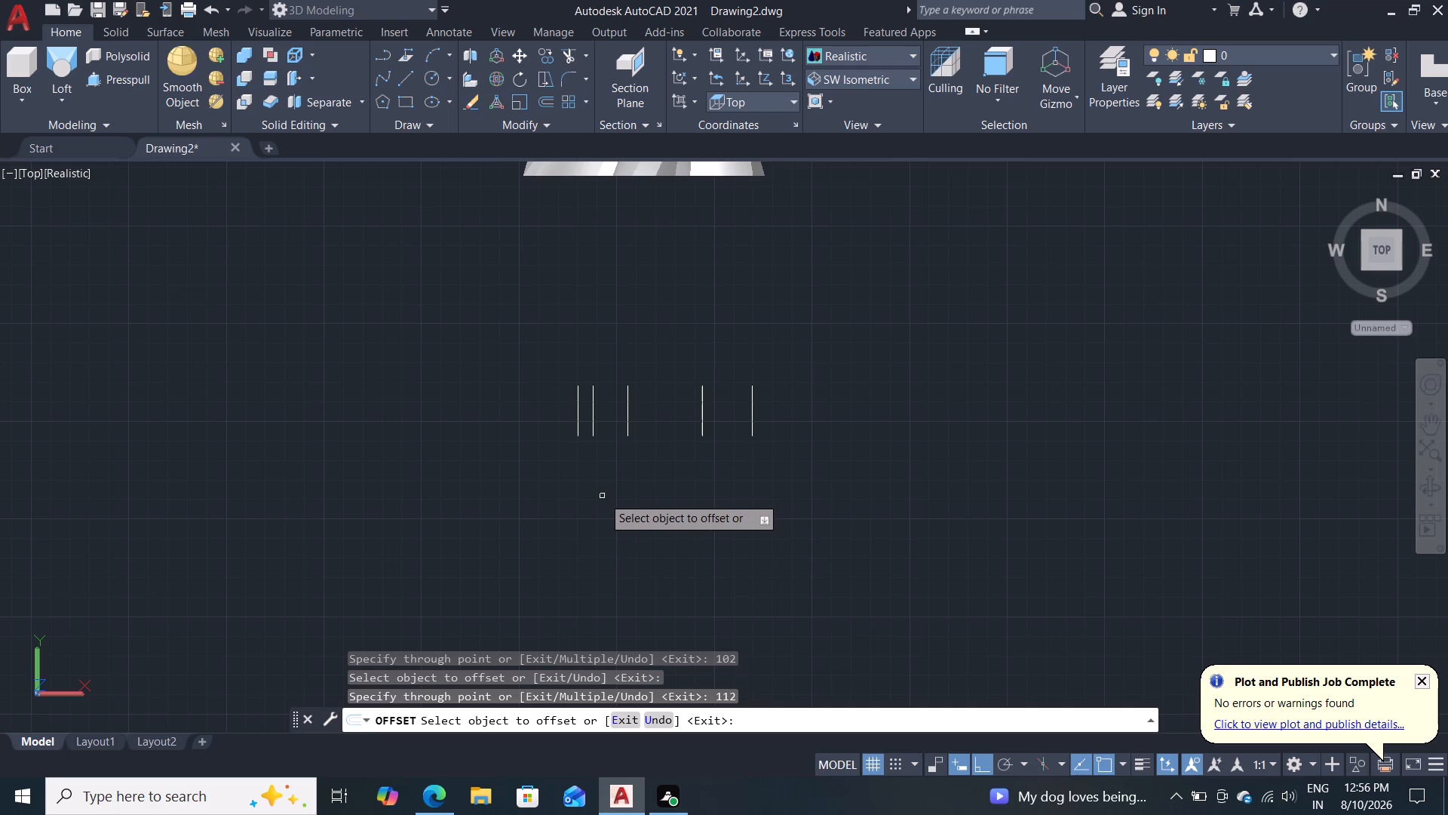
left_click(750, 411)
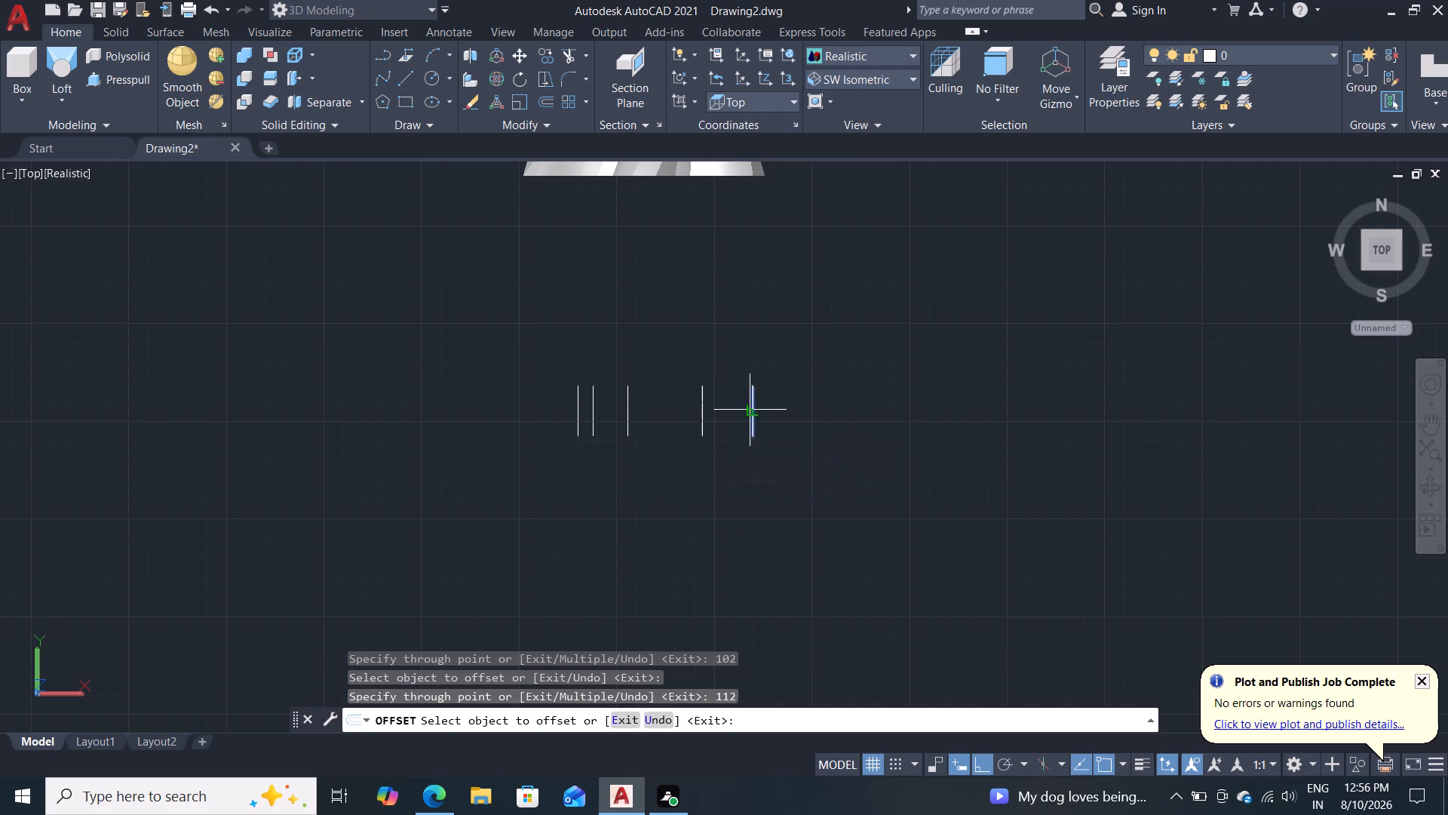
type("158")
key("Return")
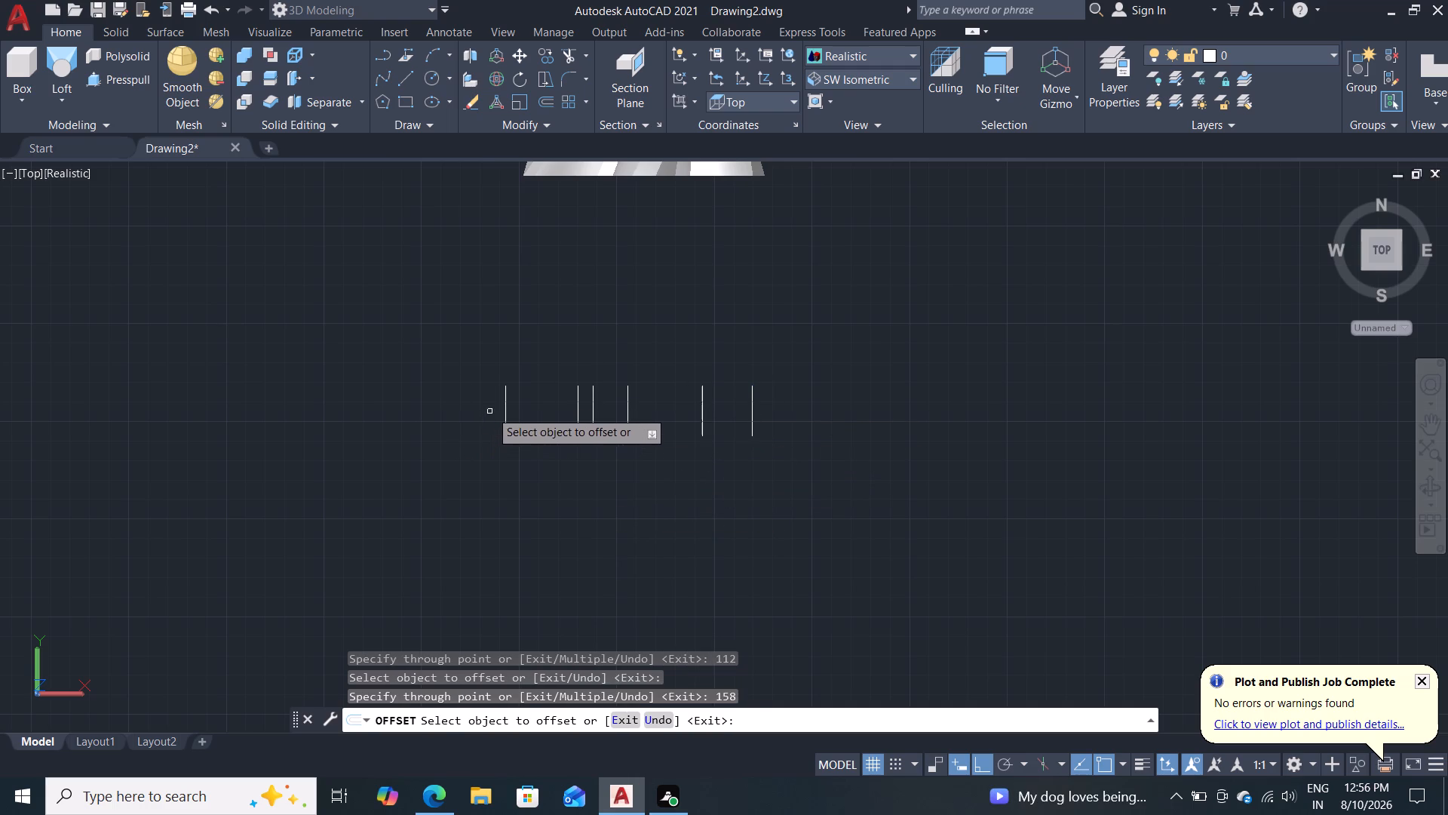
Offset the farthest line, at 158 from the original, by another 5 toward negative X.
left_click(506, 407)
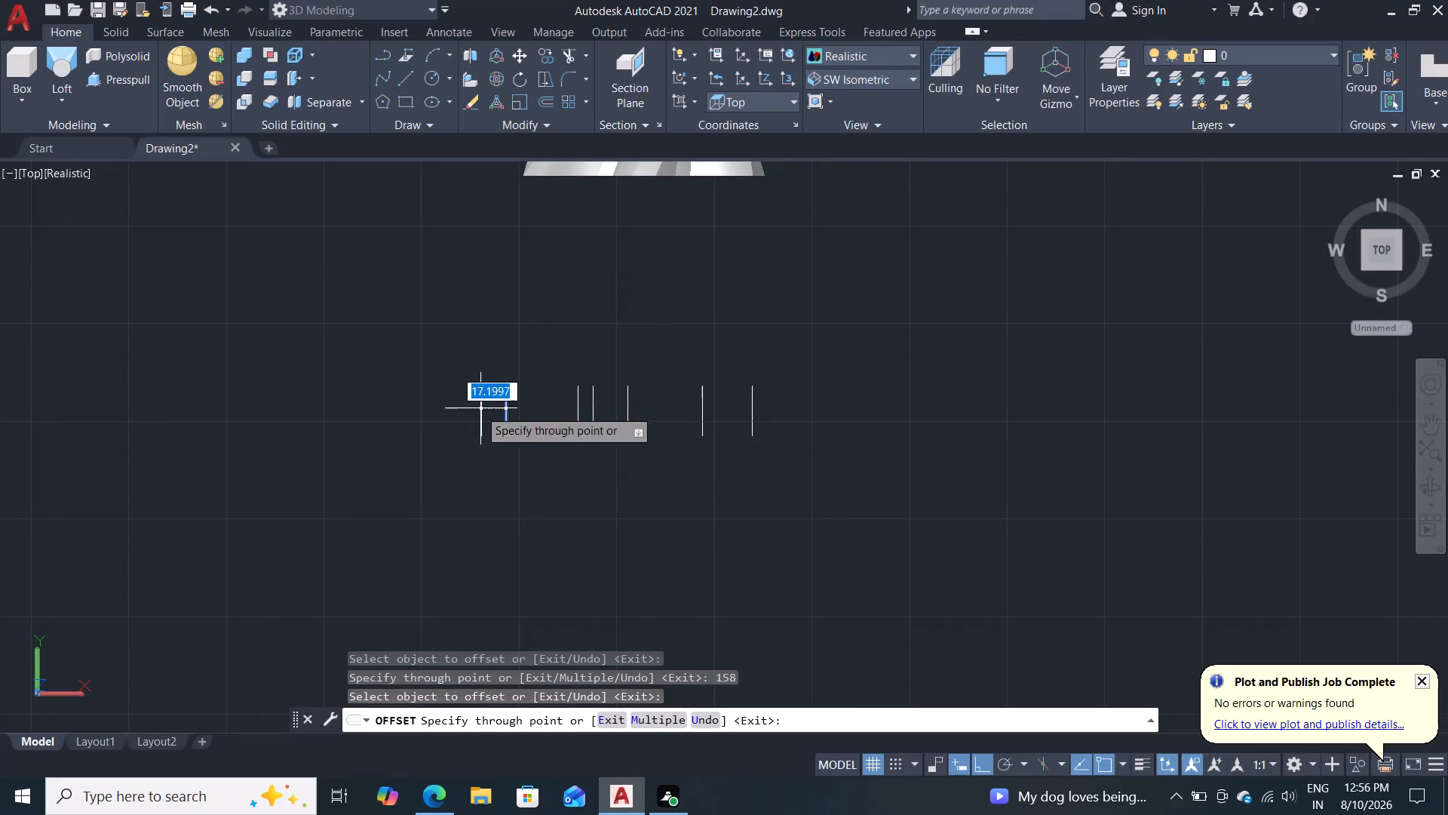
key("5")
key("Return")
key("Escape")
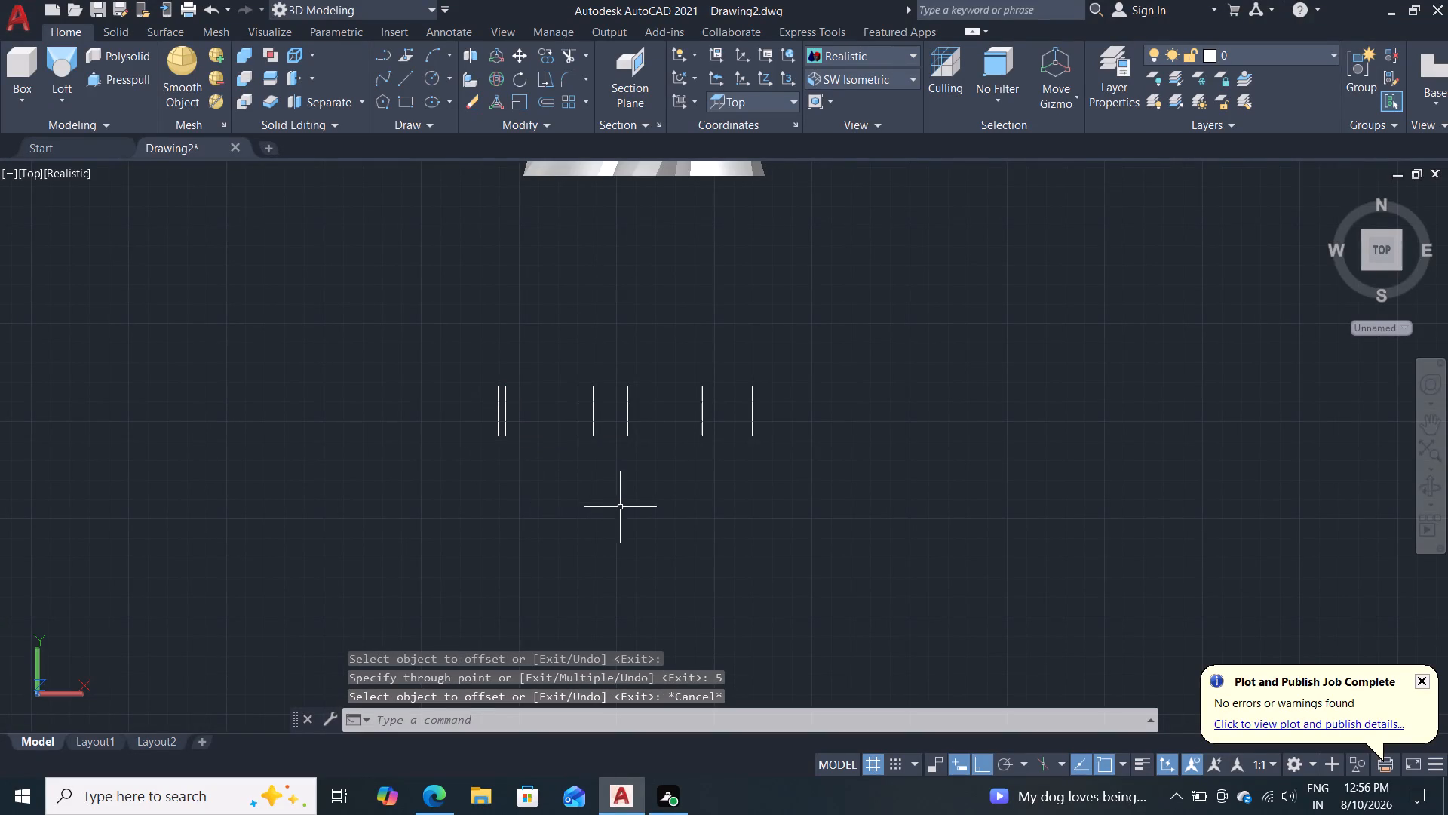
Draw a horizontal baseline joining the lower ends of the parallel lines, from the original line to the farthest copy.
scroll(624, 489, "up", 1)
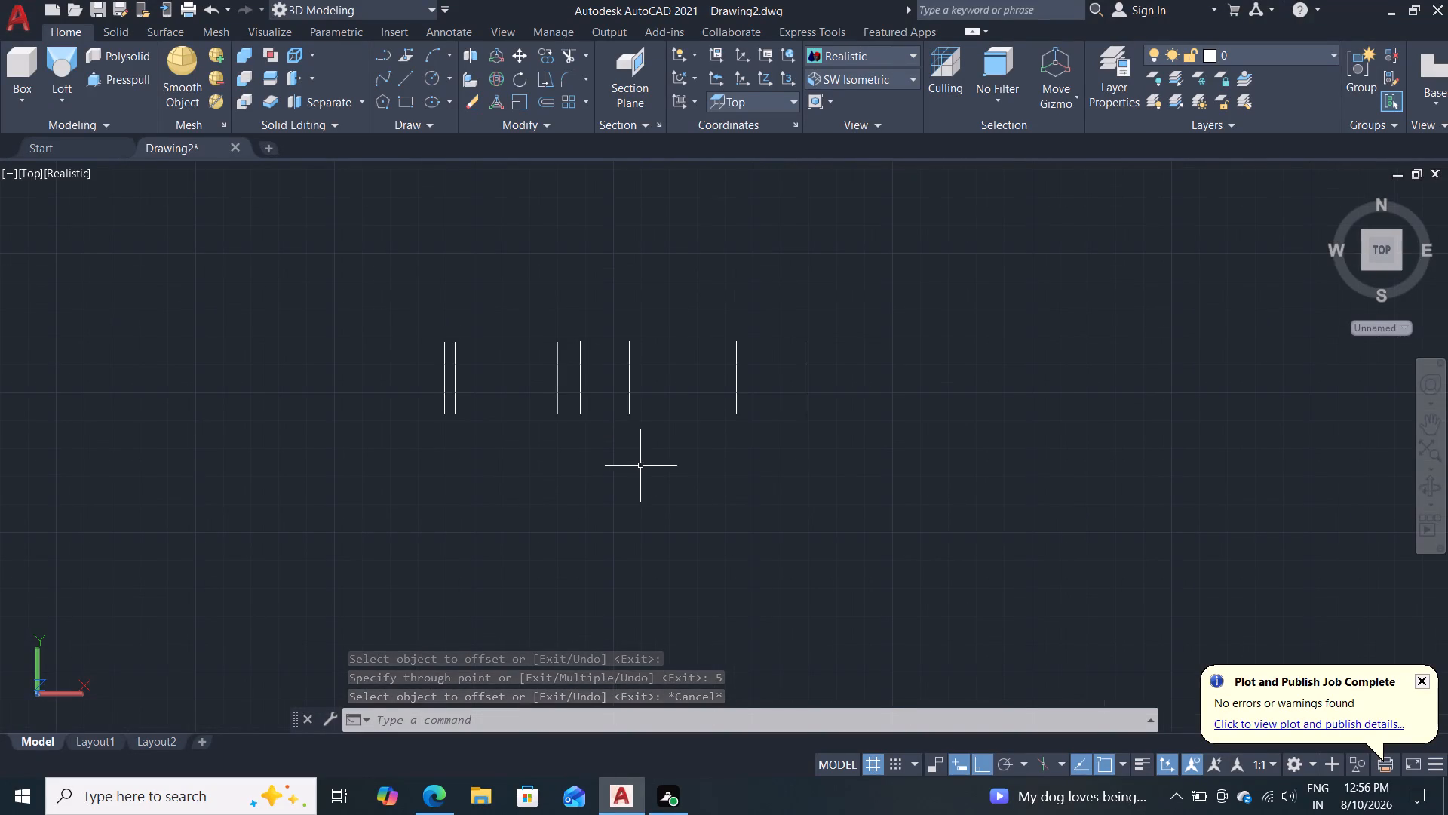
key("l")
key("Return")
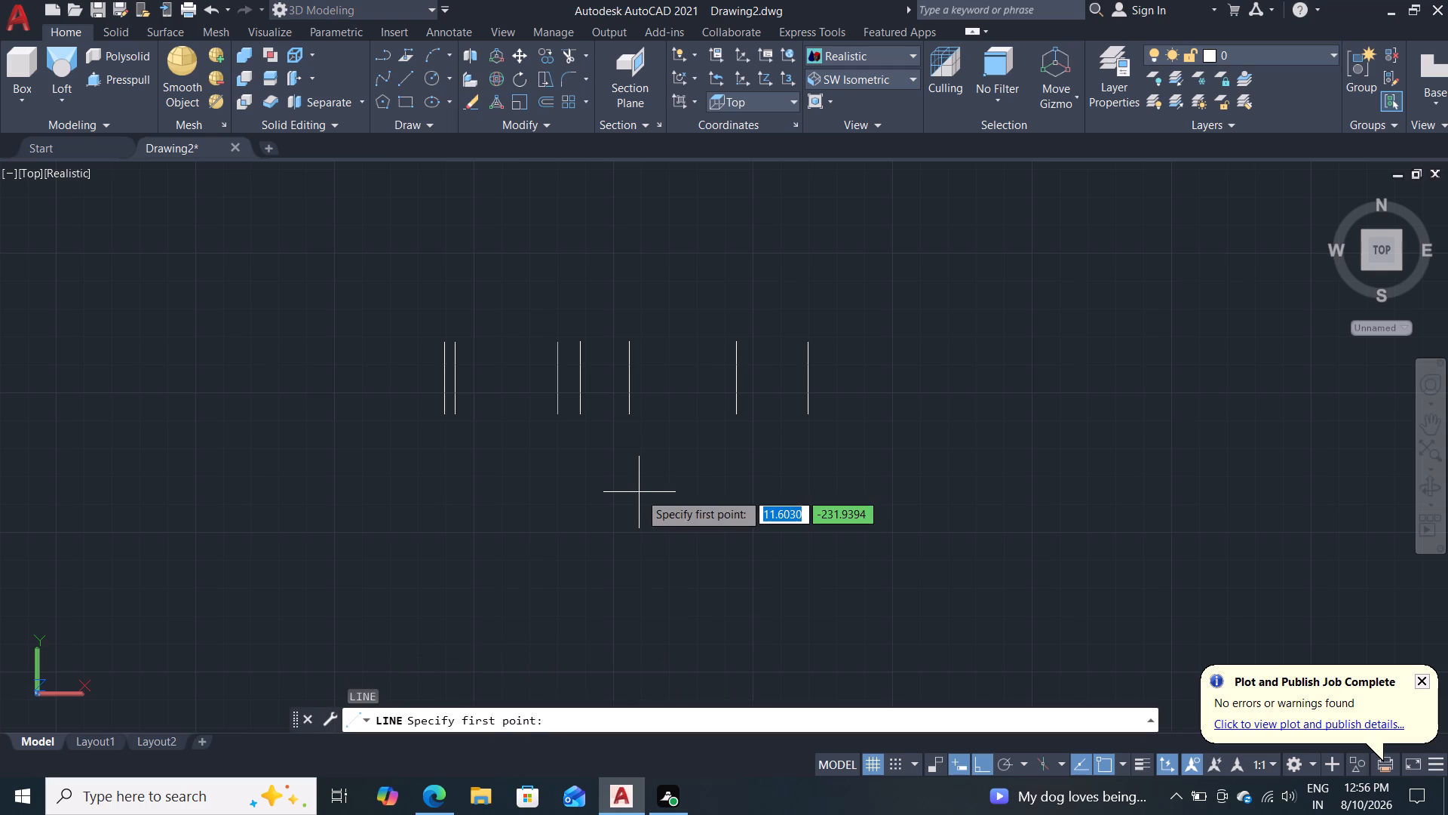
left_click(808, 410)
left_click(443, 422)
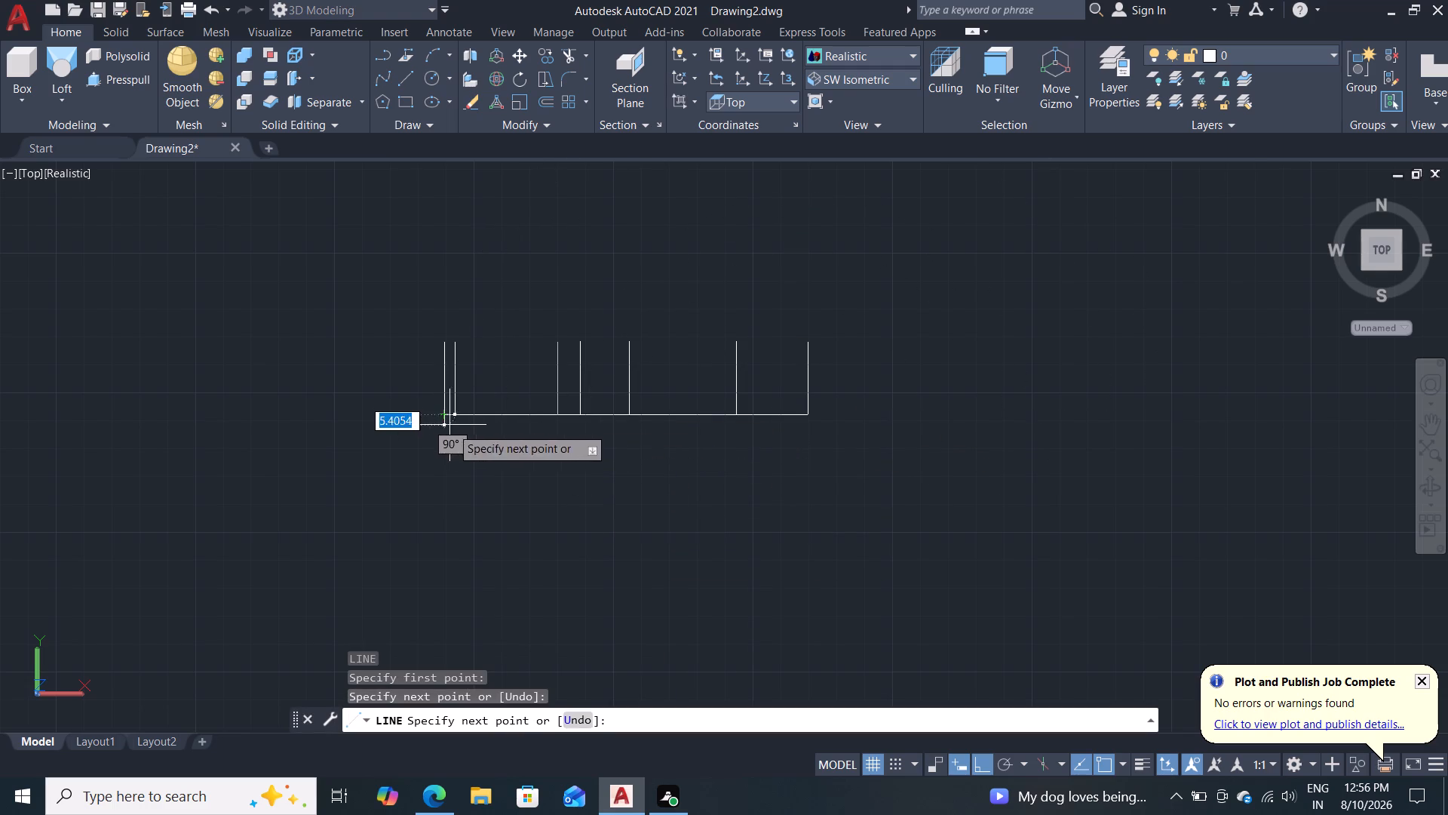
key("Escape")
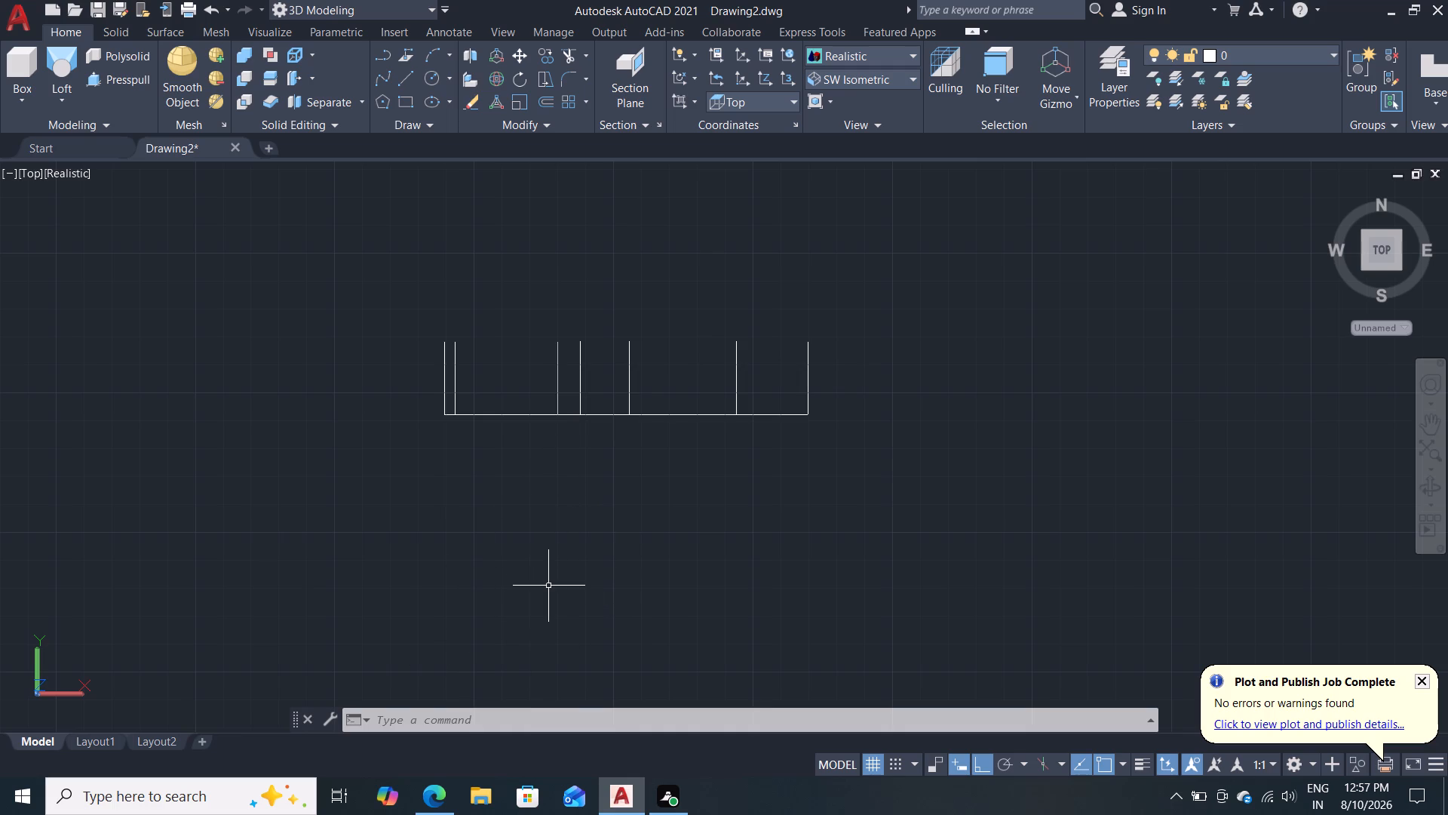
Offset the horizontal baseline 32.5 units toward positive Y, level with the upper ends of the parallel lines.
key("o")
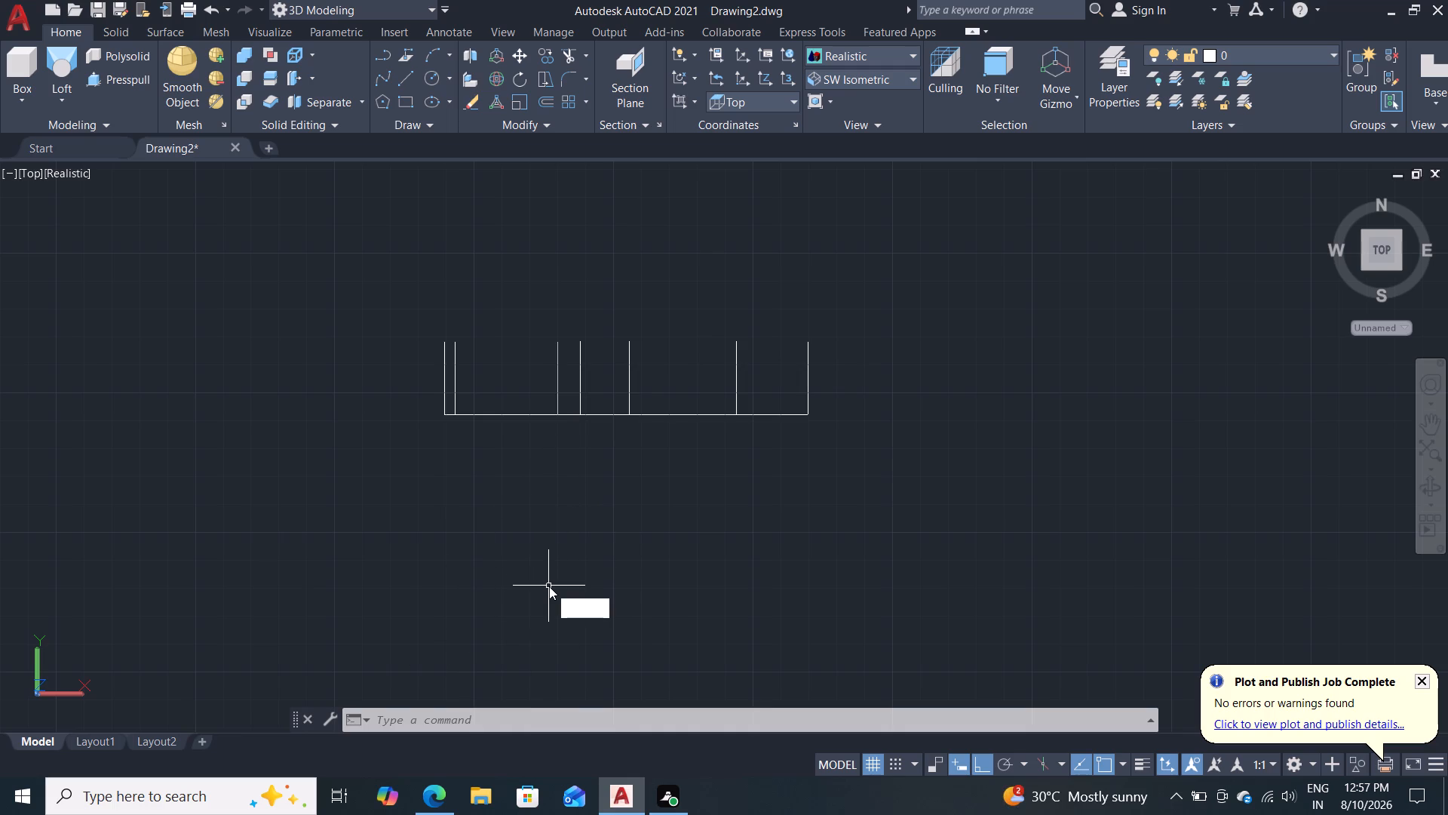
key("Return")
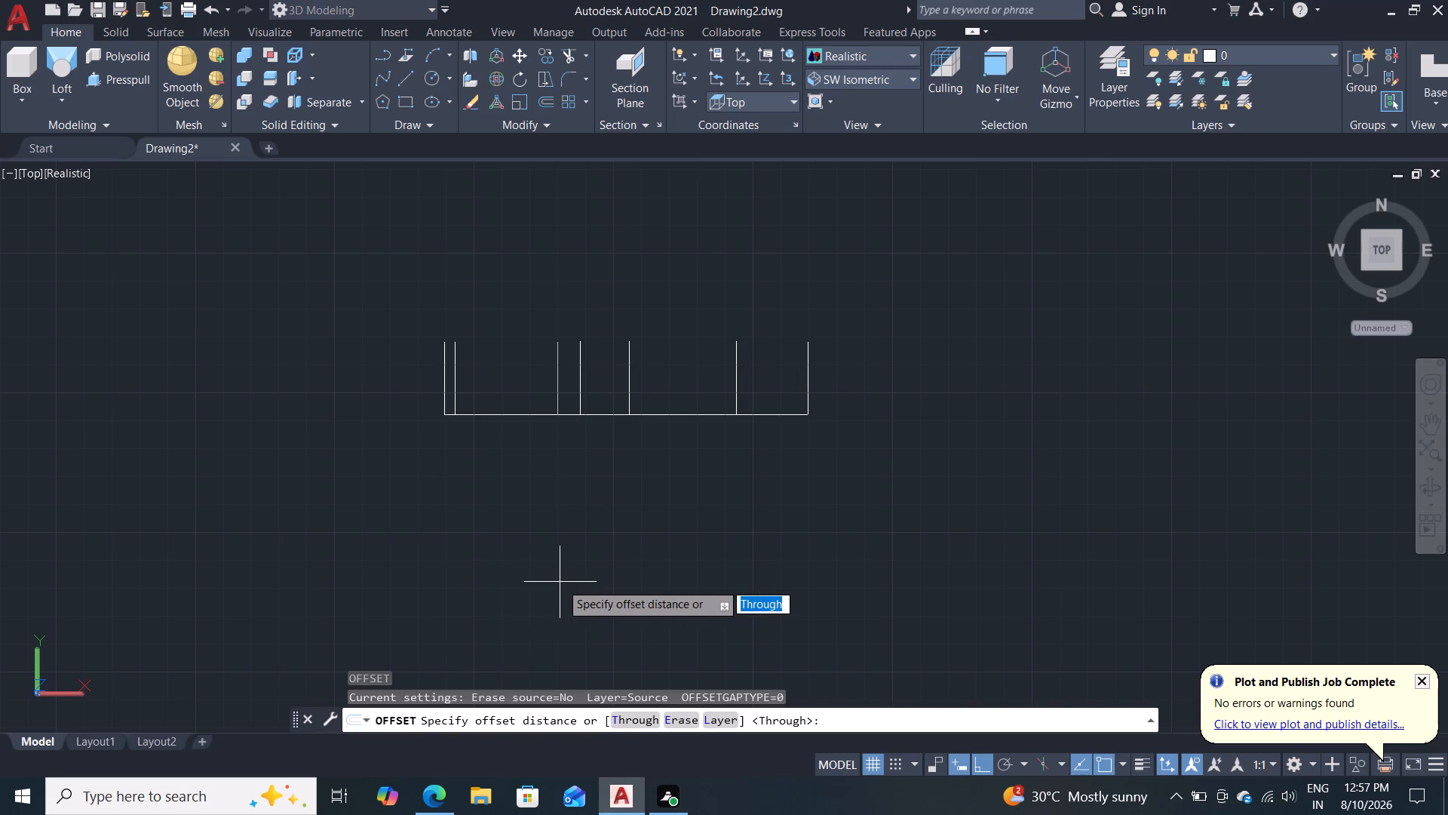
key("Return")
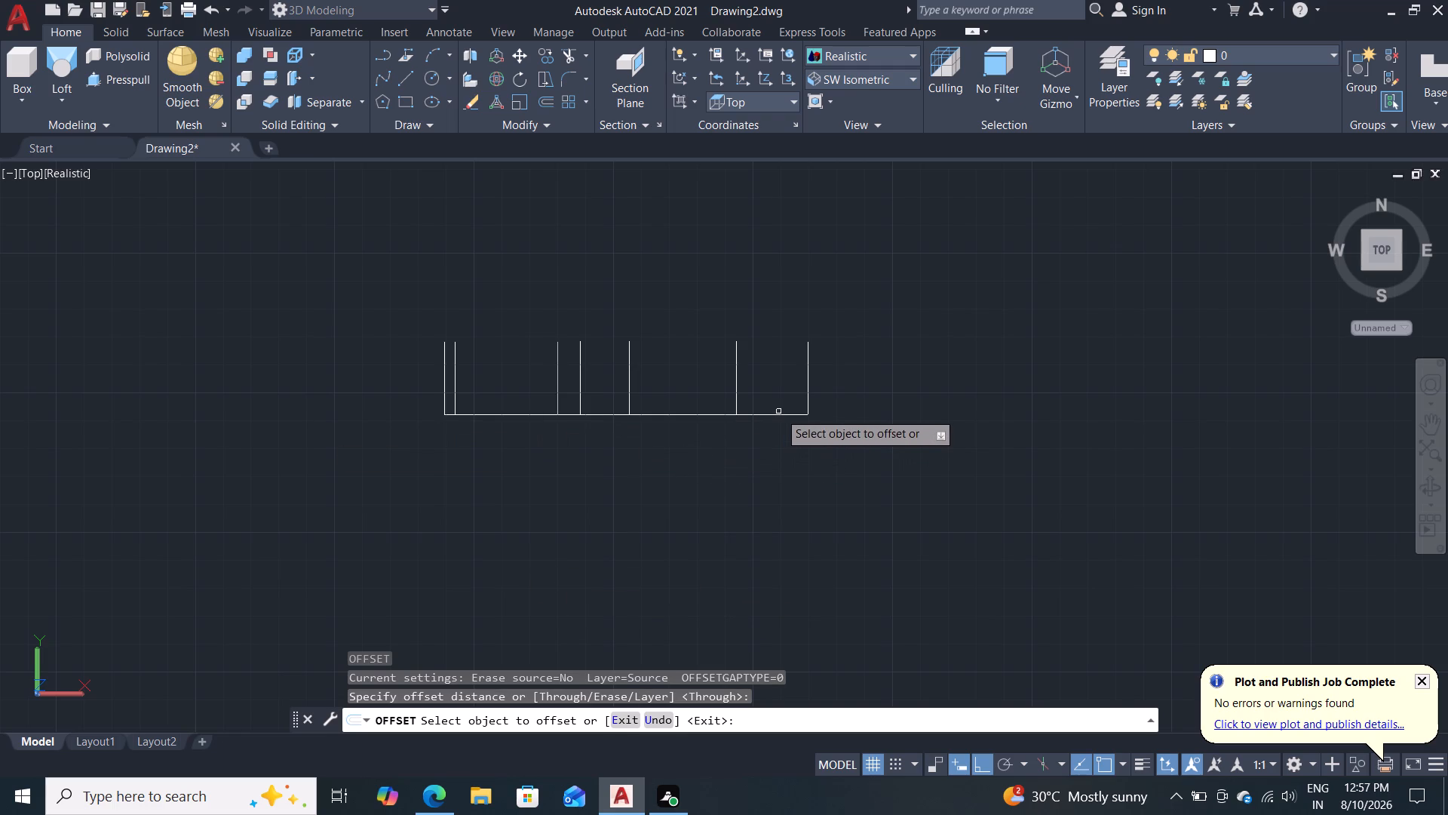
left_click(787, 413)
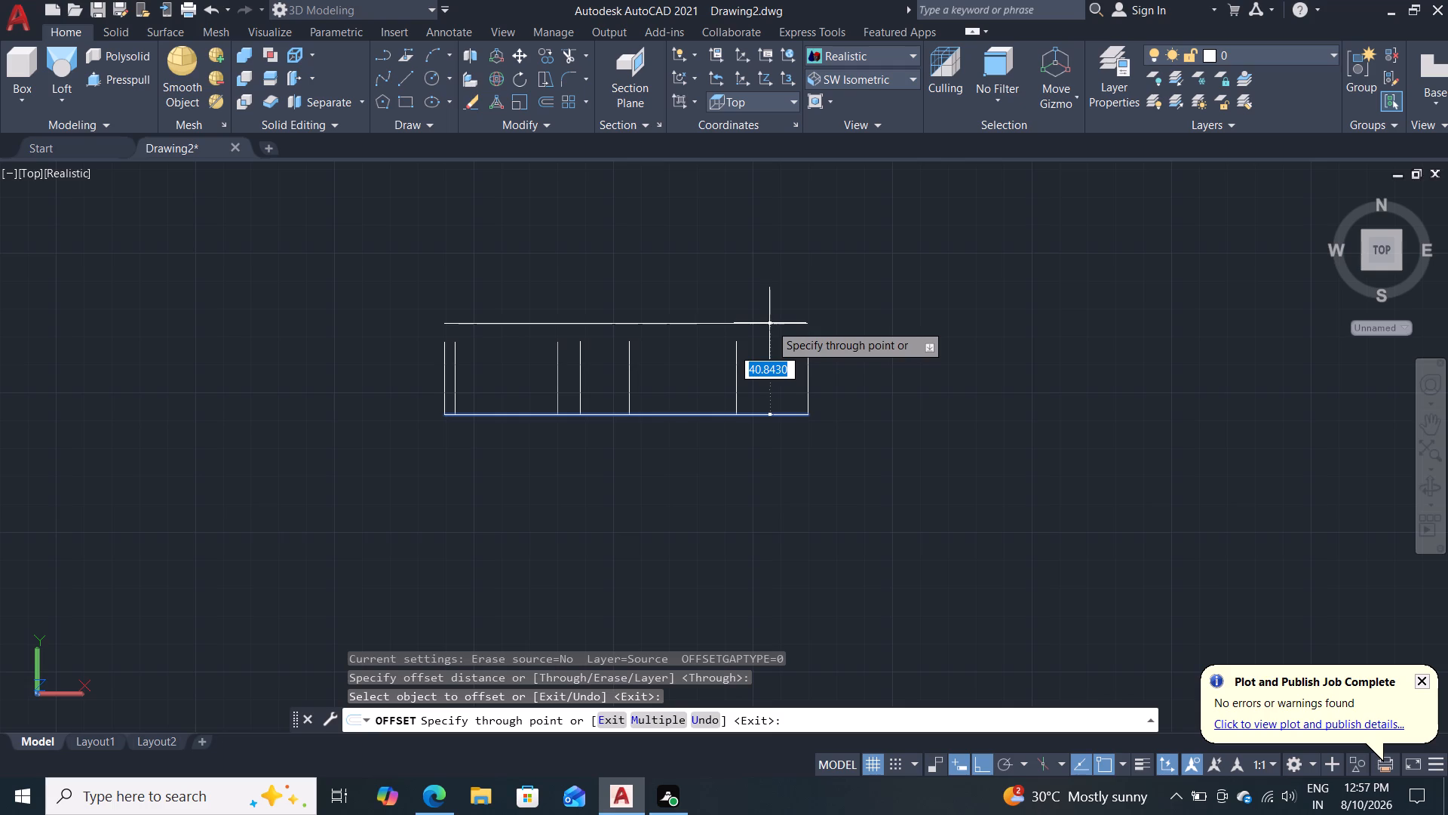
type("32.5")
key("Return")
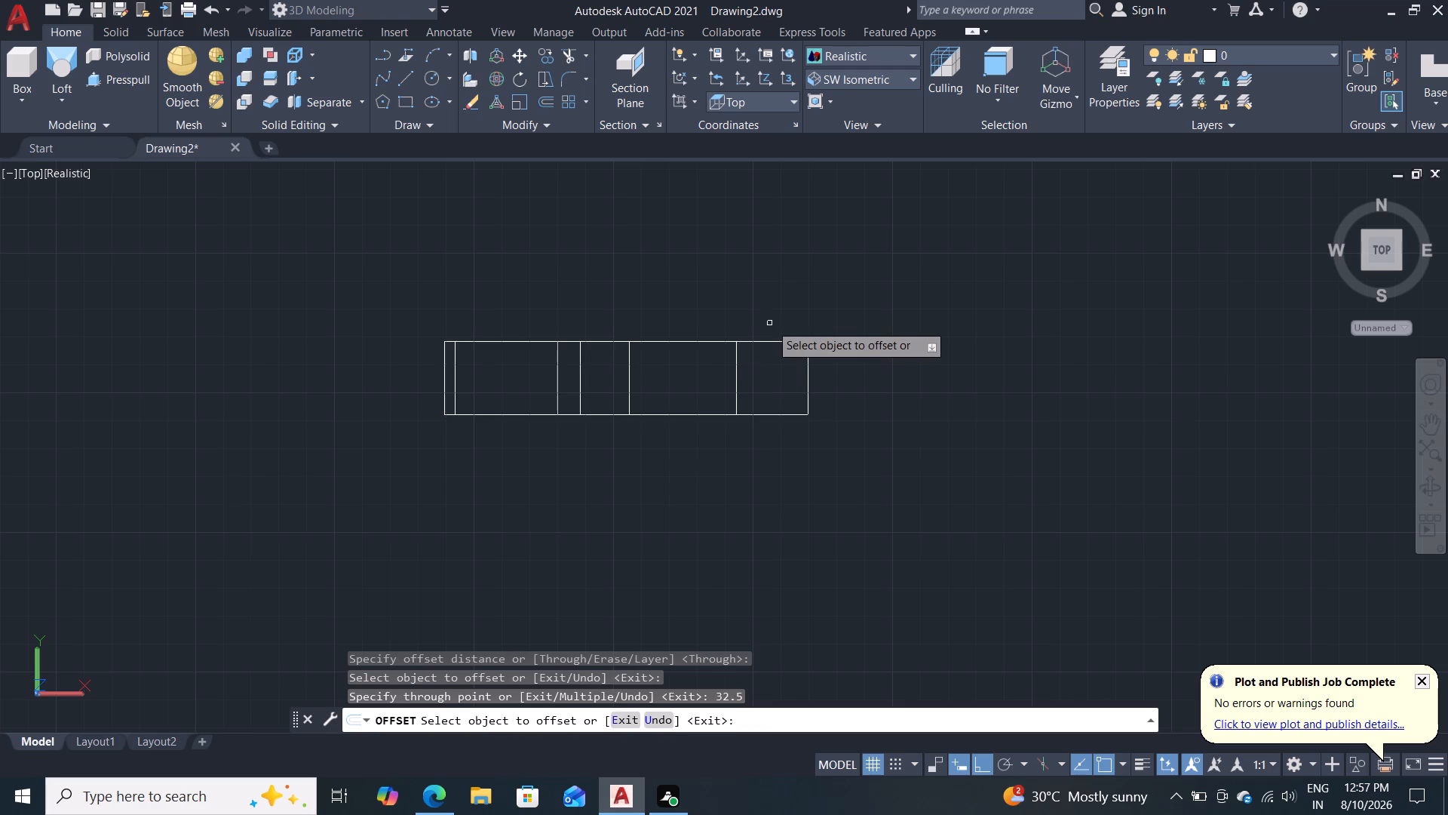
key("Escape")
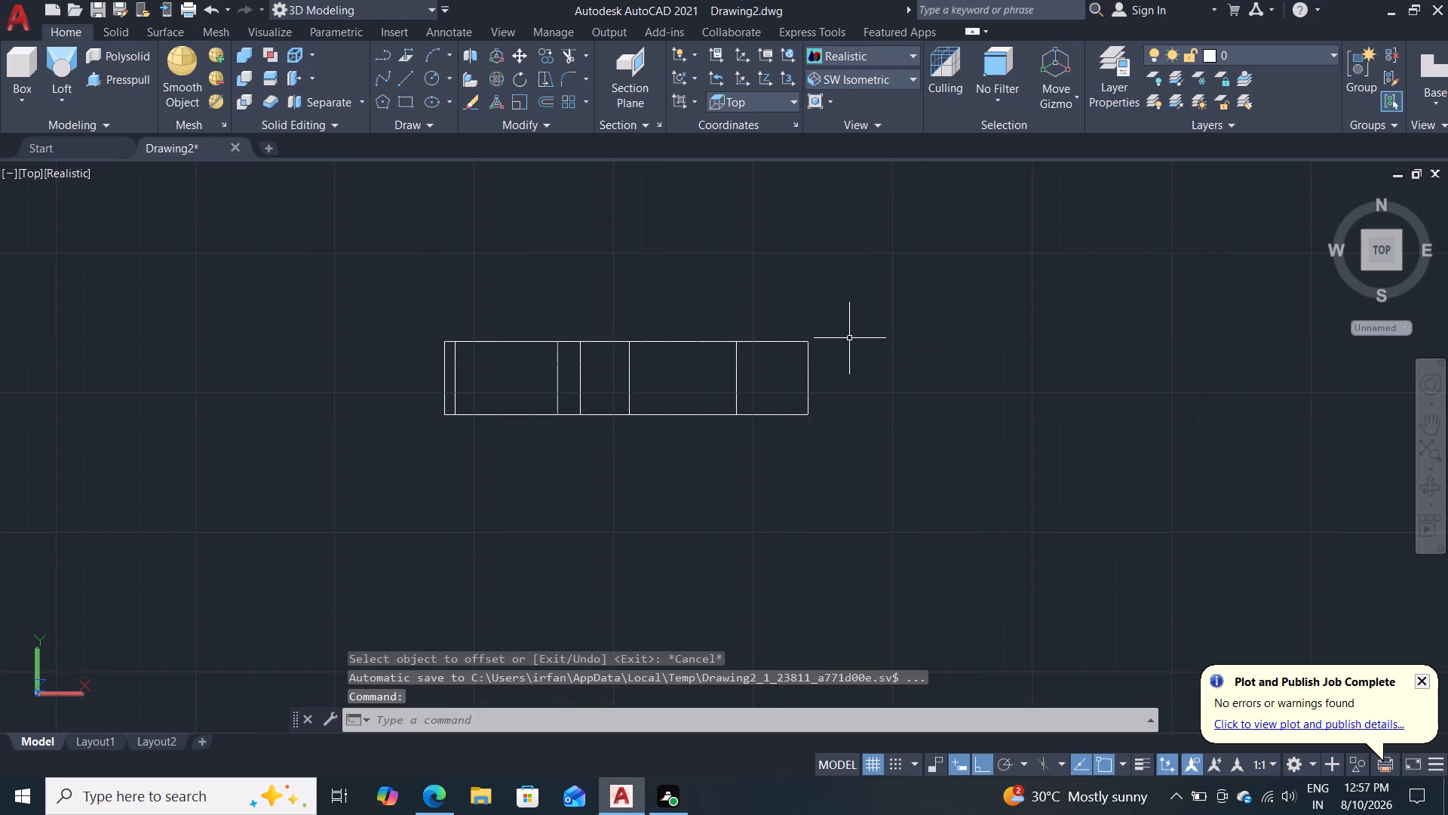
Offset the original 32.5-unit vertical line by 32 toward negative X.
key("o")
key("Return")
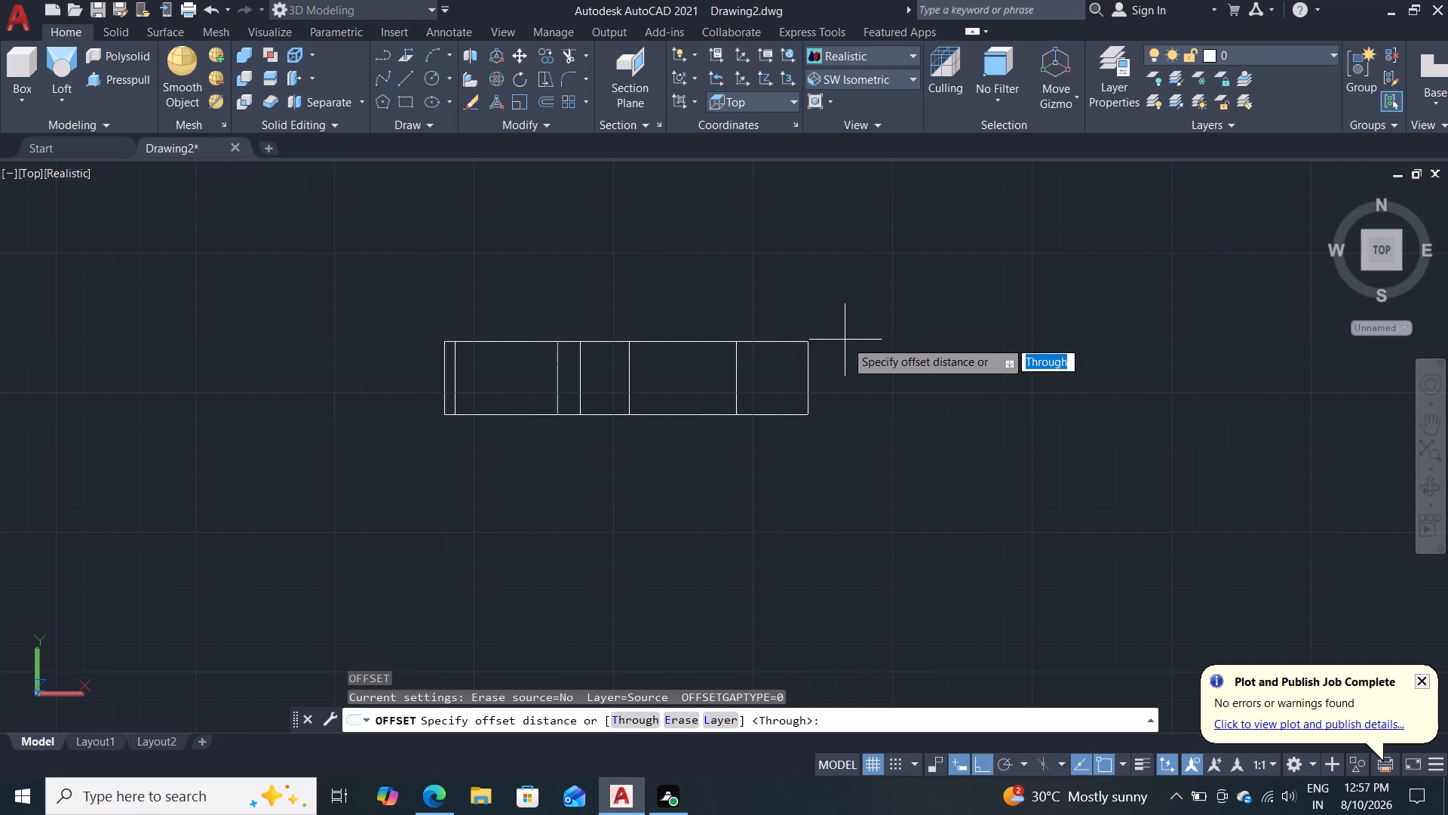
key("Return")
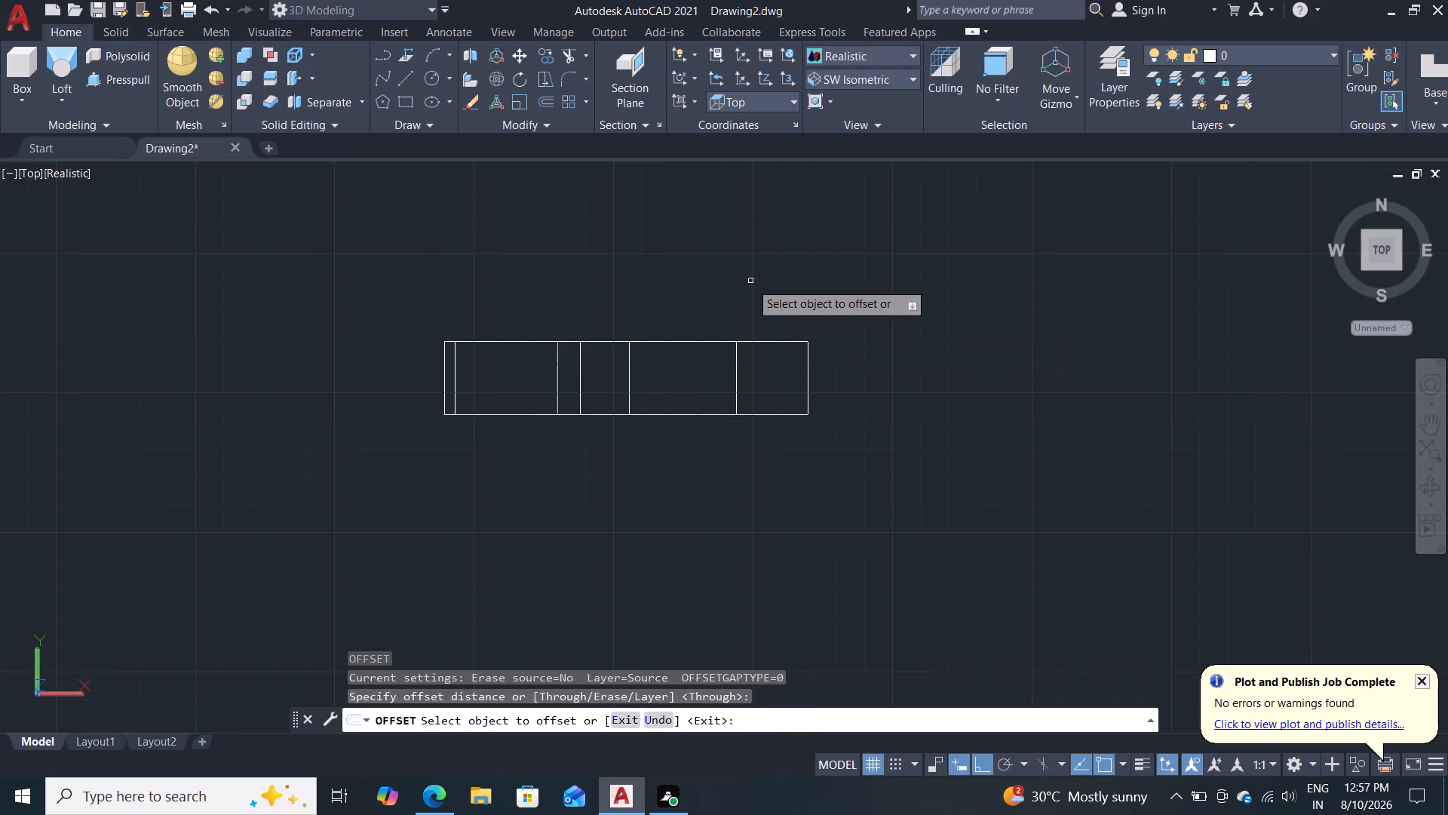
left_click(809, 371)
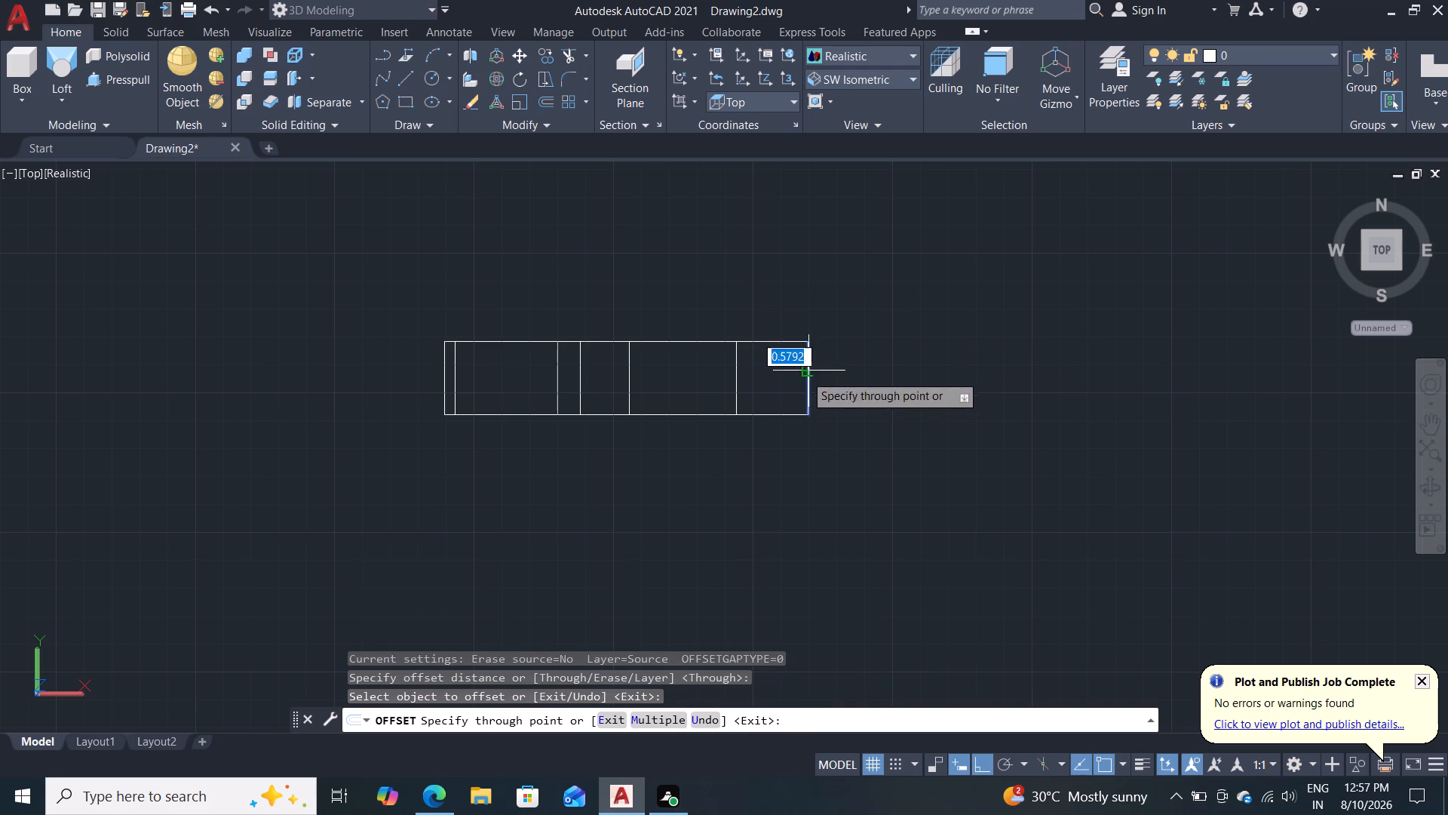
type("32")
key("Return")
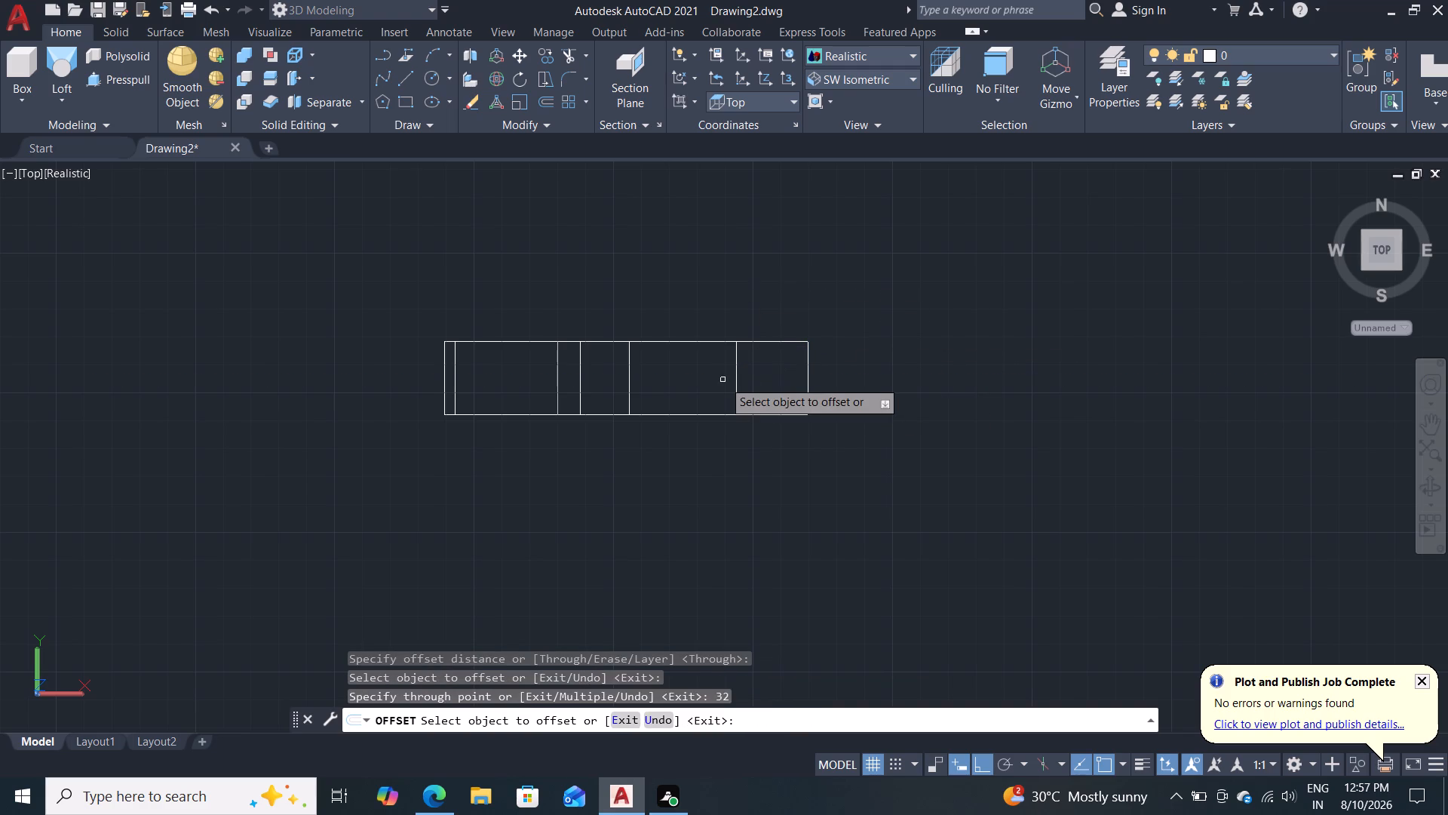
key("Escape")
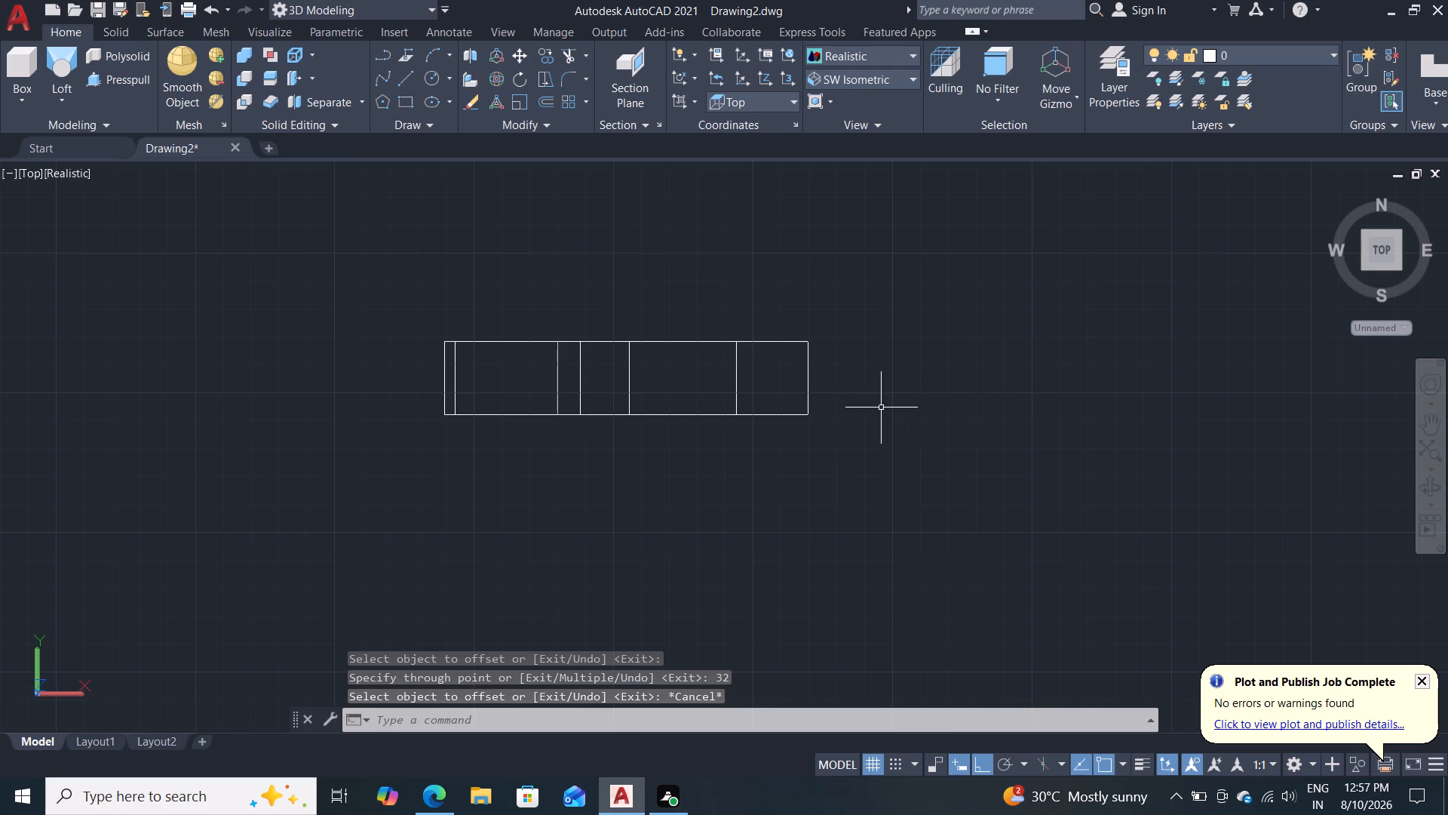
Trim the line 32.5 above the baseline, keeping only the segment between the original vertical line and the copy at 32.
type("tr")
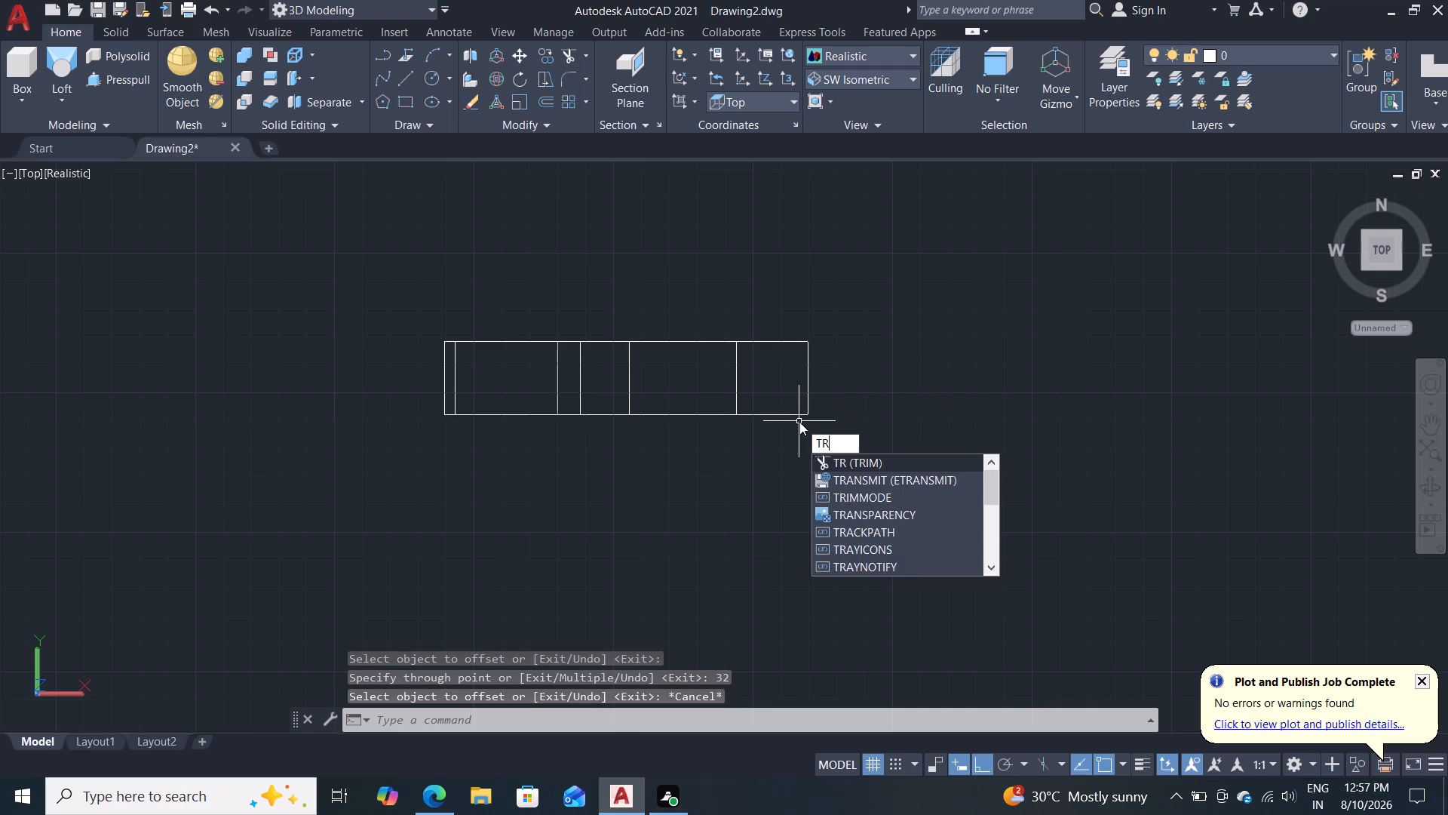
key("Return")
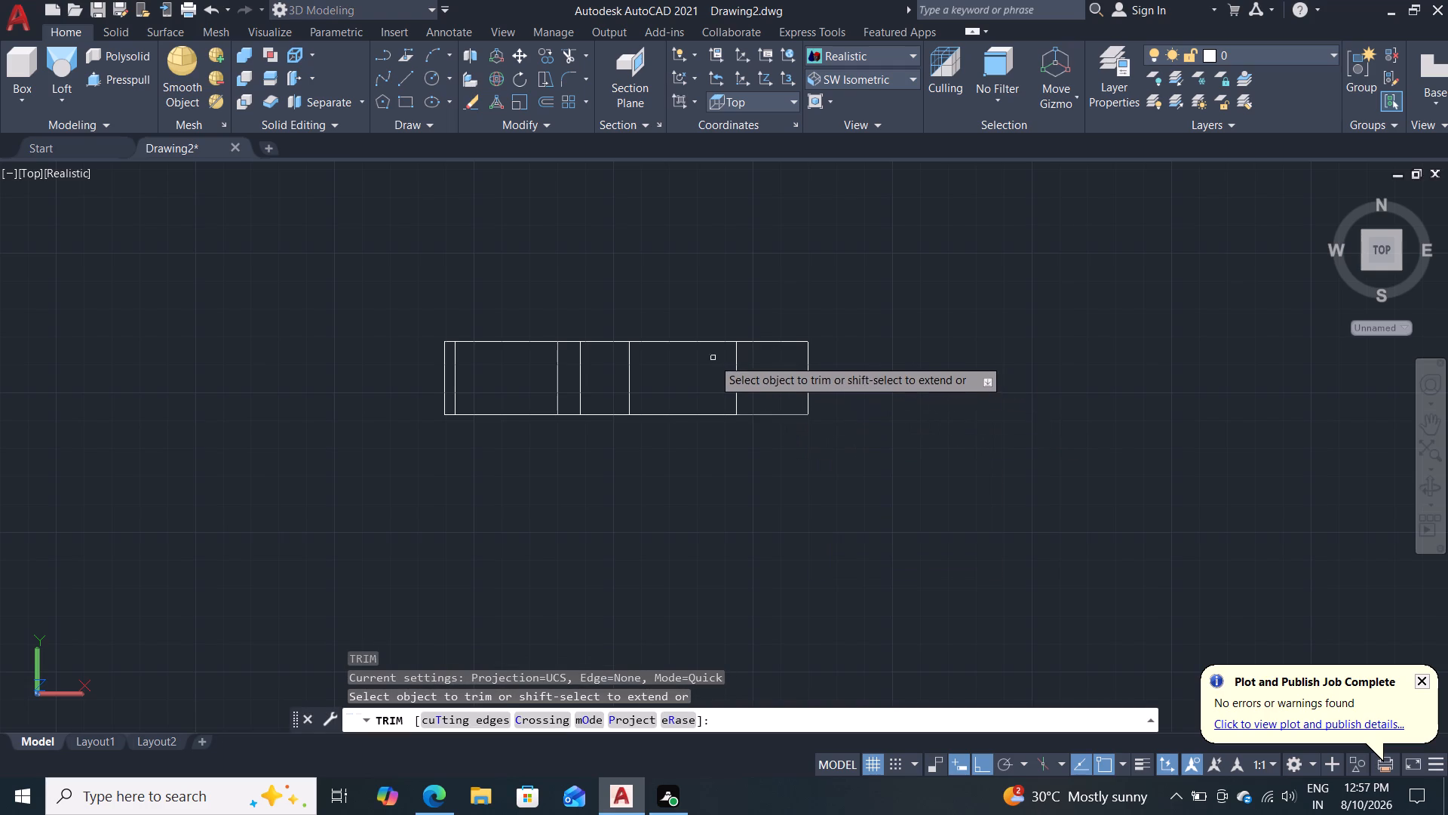
left_click(704, 346)
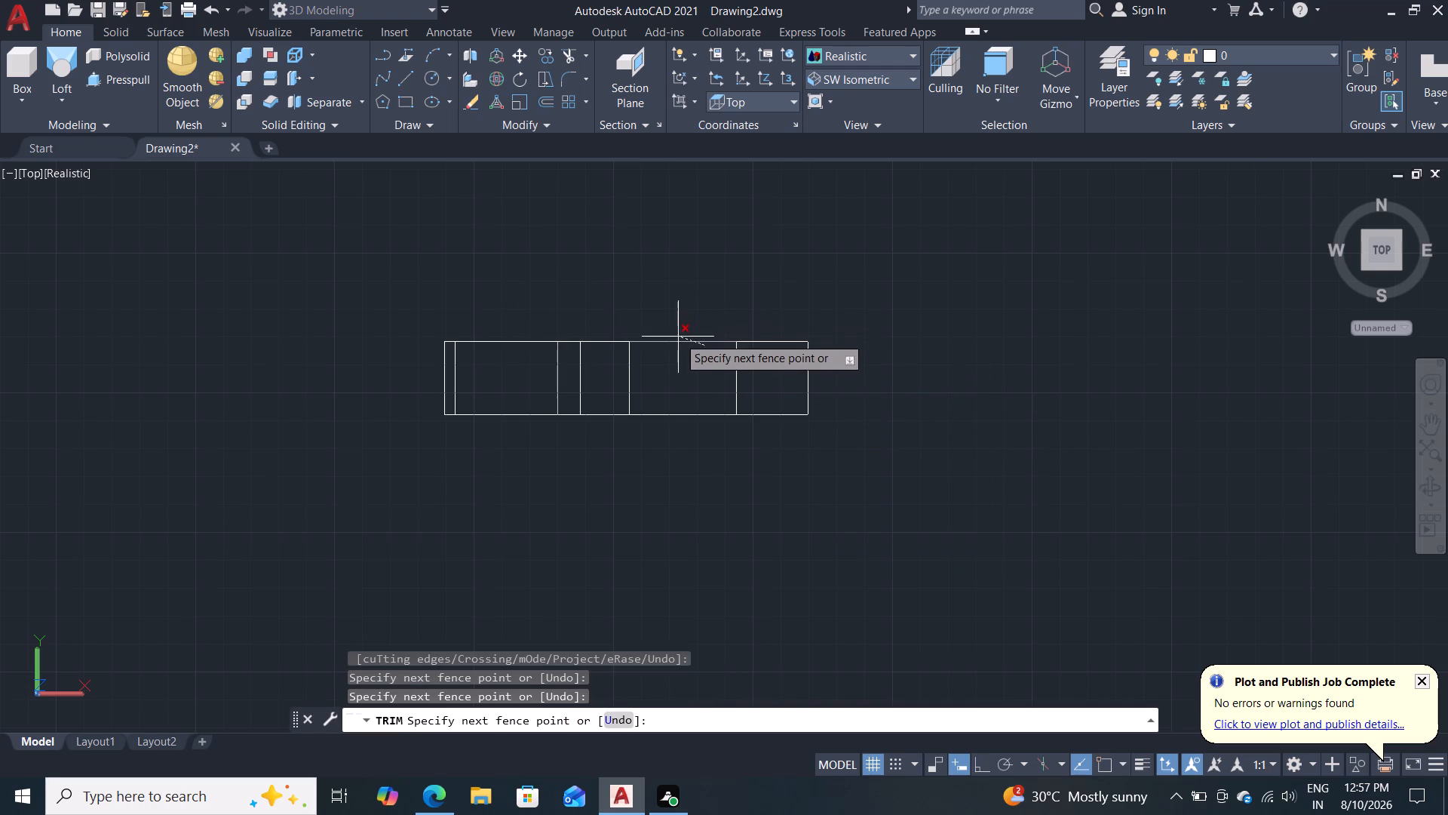
left_click(677, 337)
left_click(609, 343)
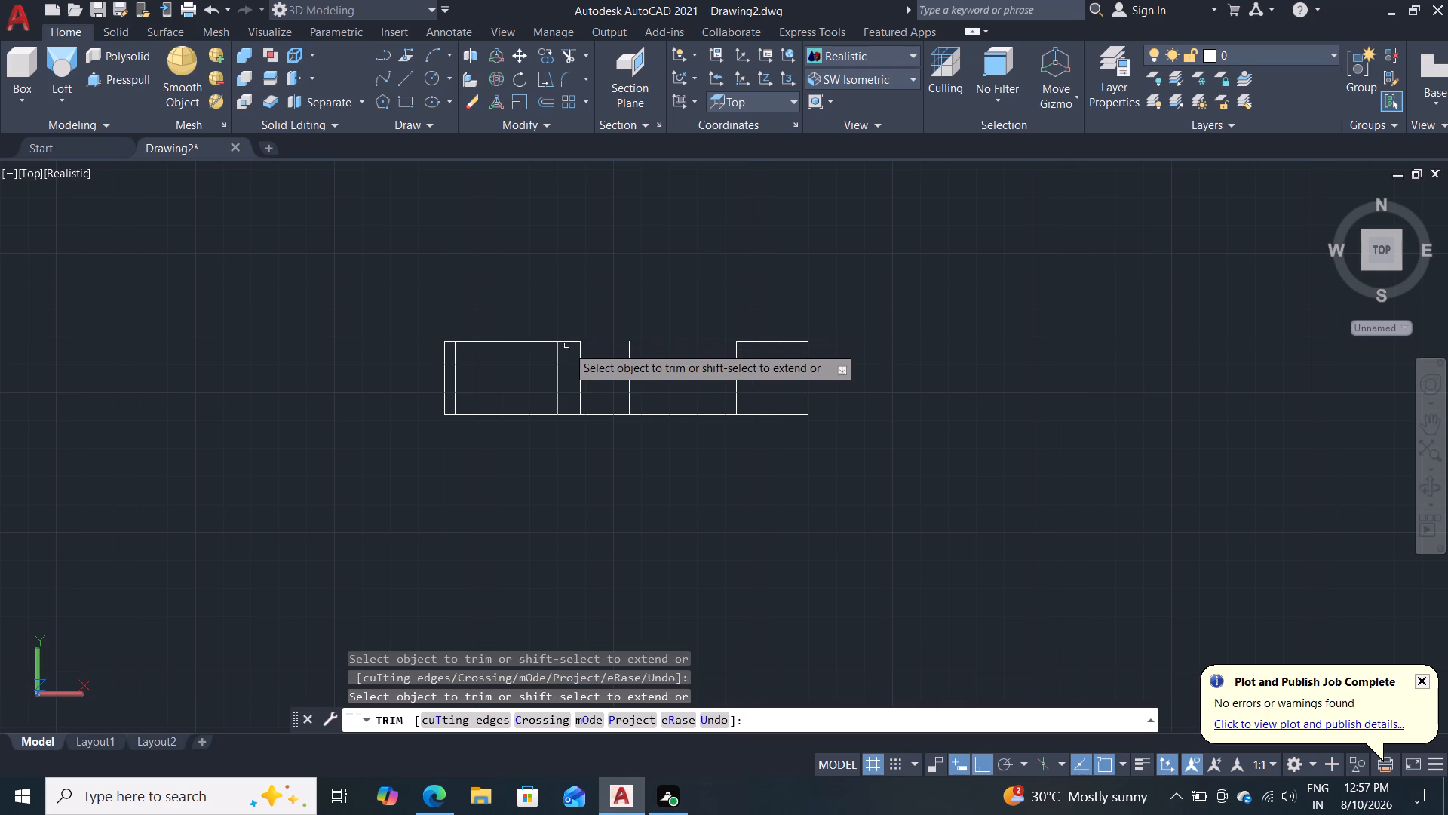
left_click(567, 345)
left_click(531, 320)
left_click(490, 378)
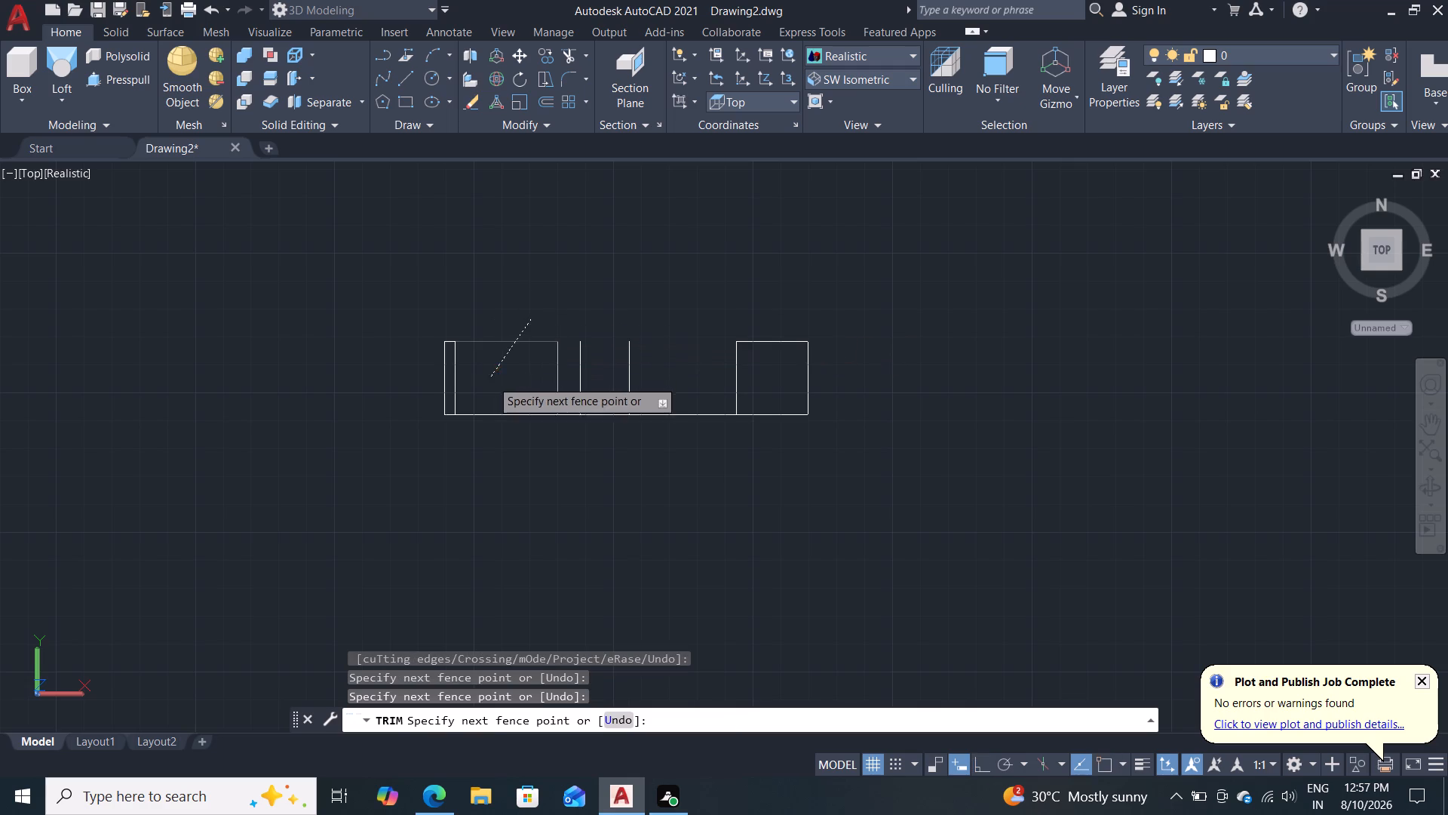
left_click(449, 344)
key("Escape")
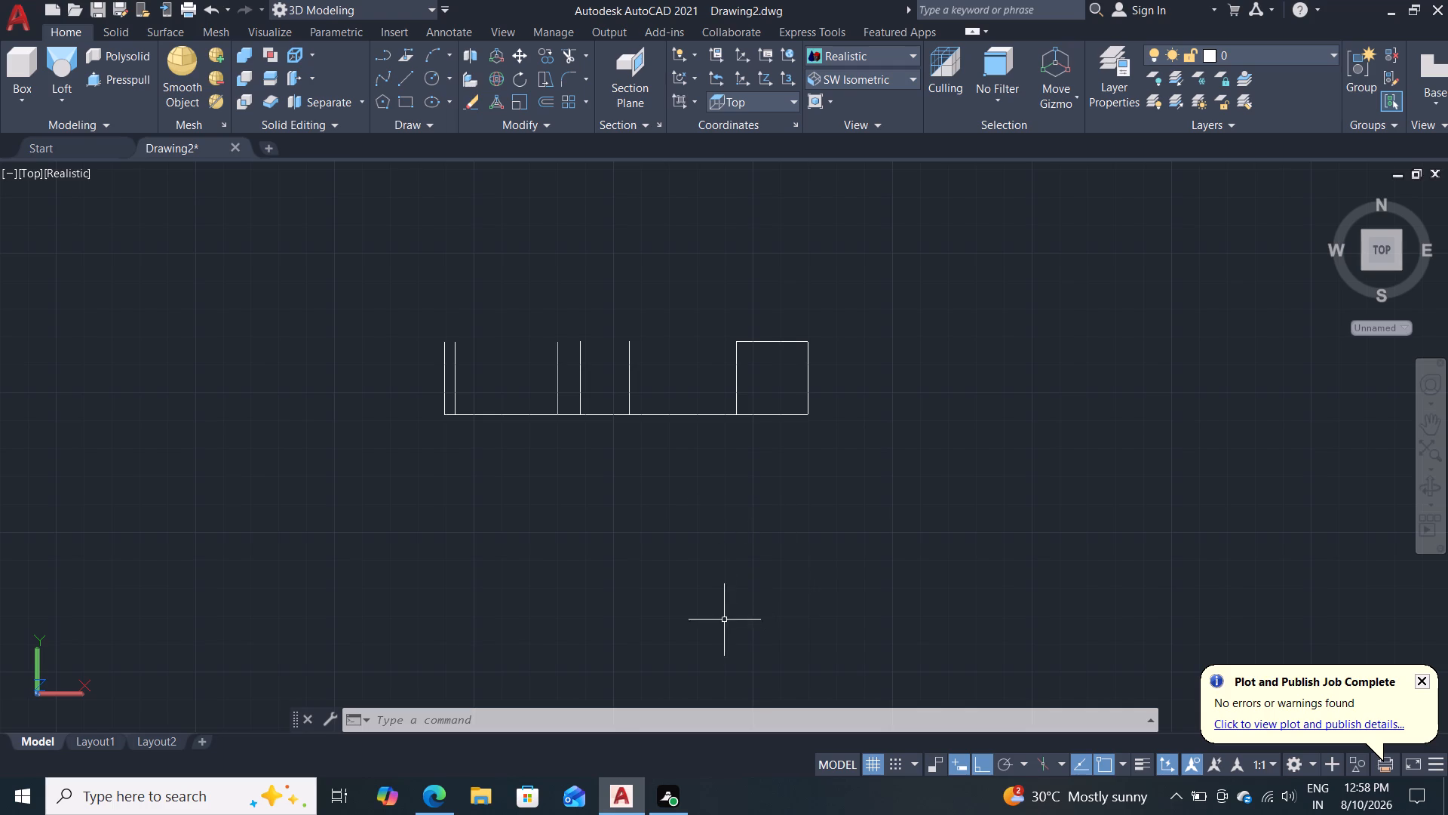
Offset the horizontal baseline 36 units toward positive Y.
scroll(649, 498, "up", 1)
middle_click_drag(697, 459, 710, 537)
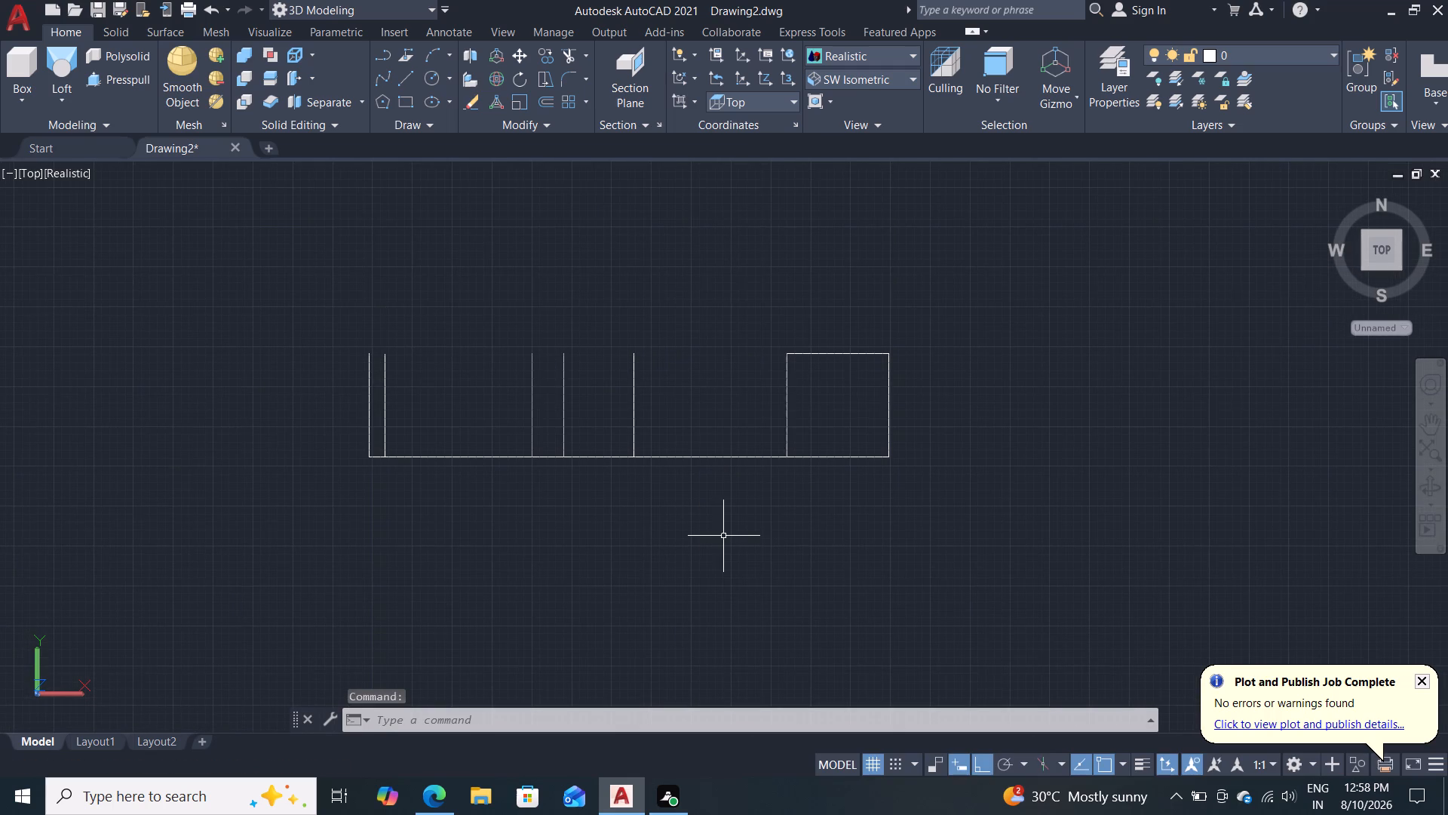
key("o")
key("Return")
key("Return")
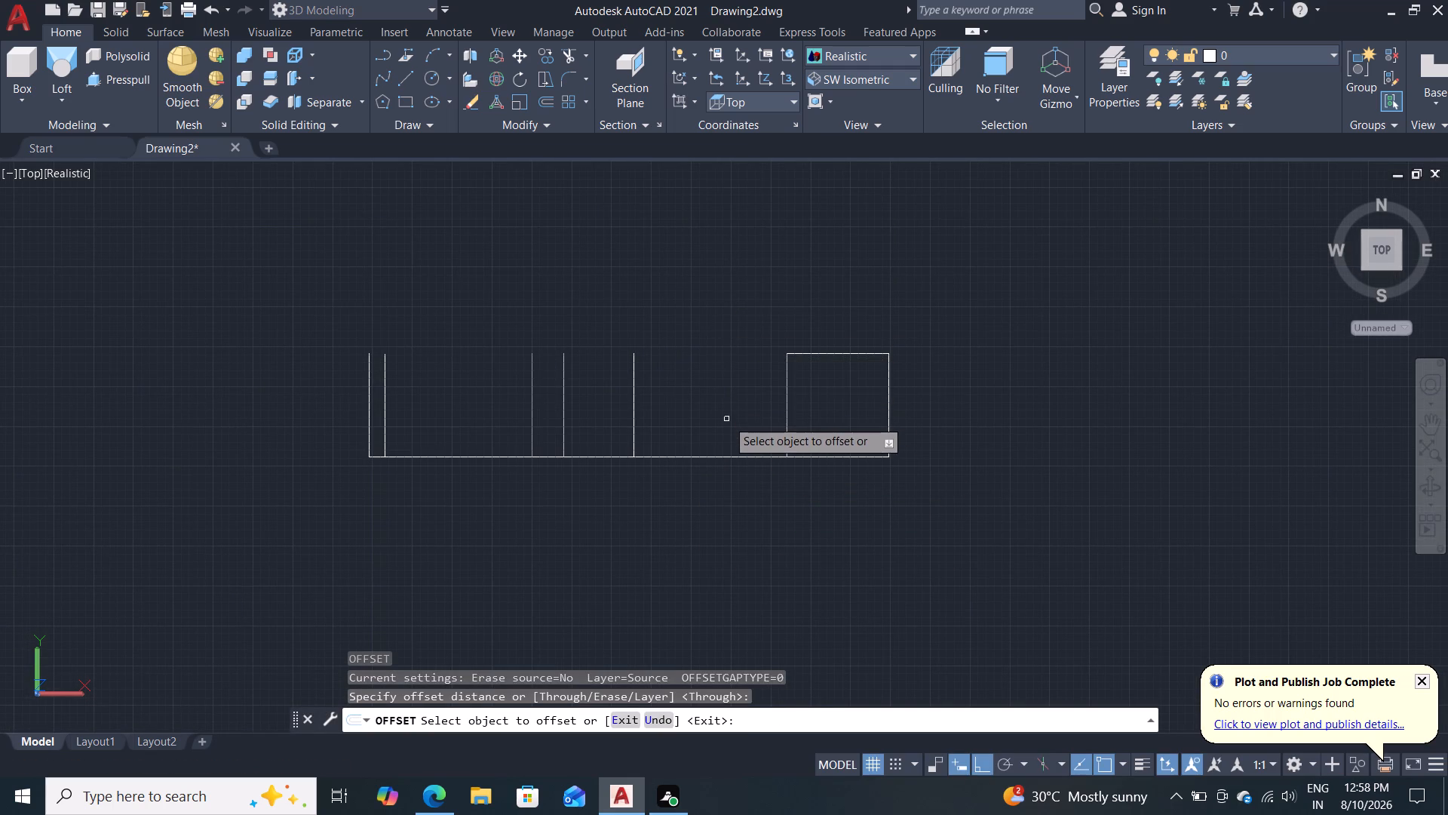
left_click(742, 459)
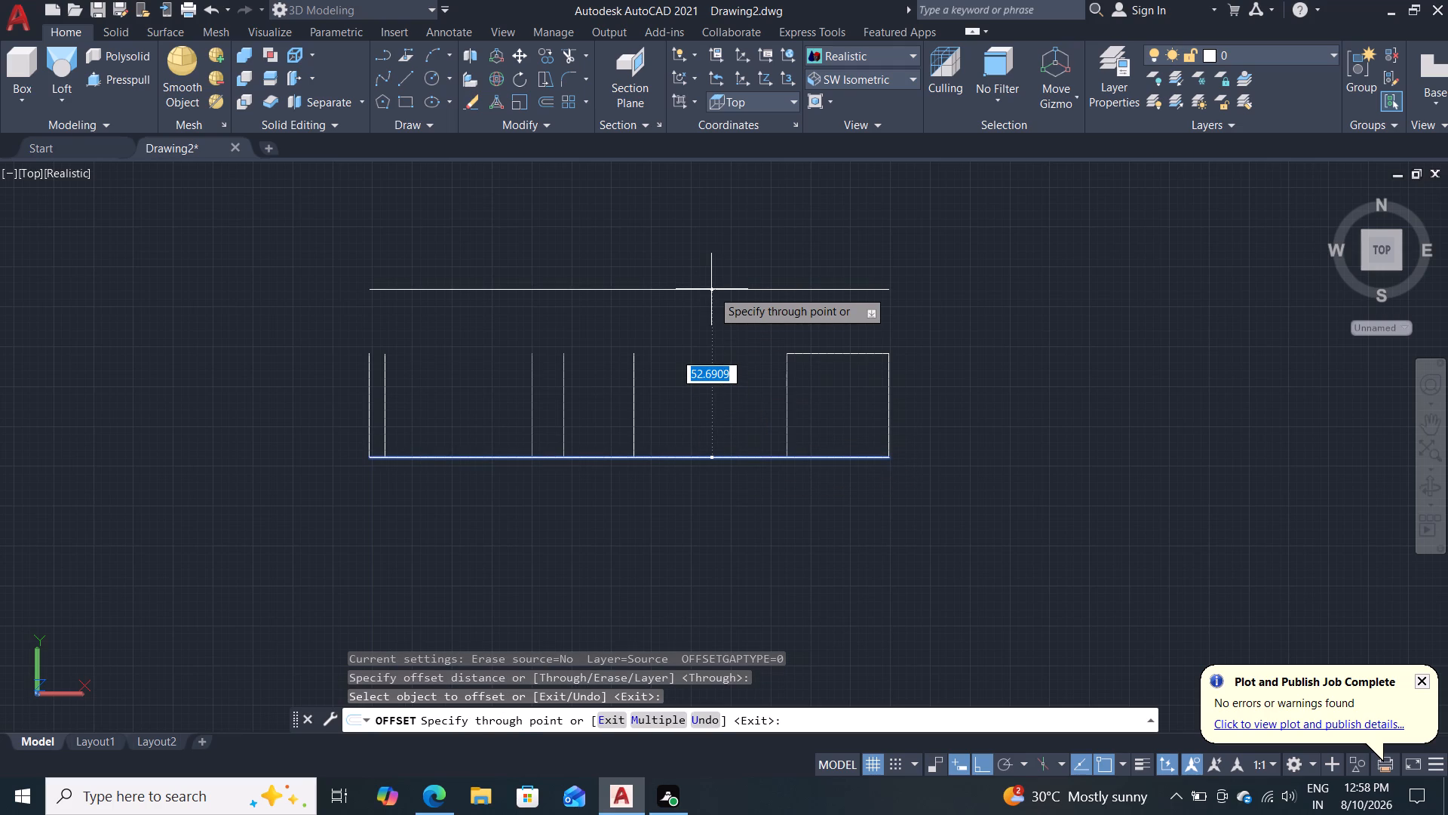
type("36")
key("Return")
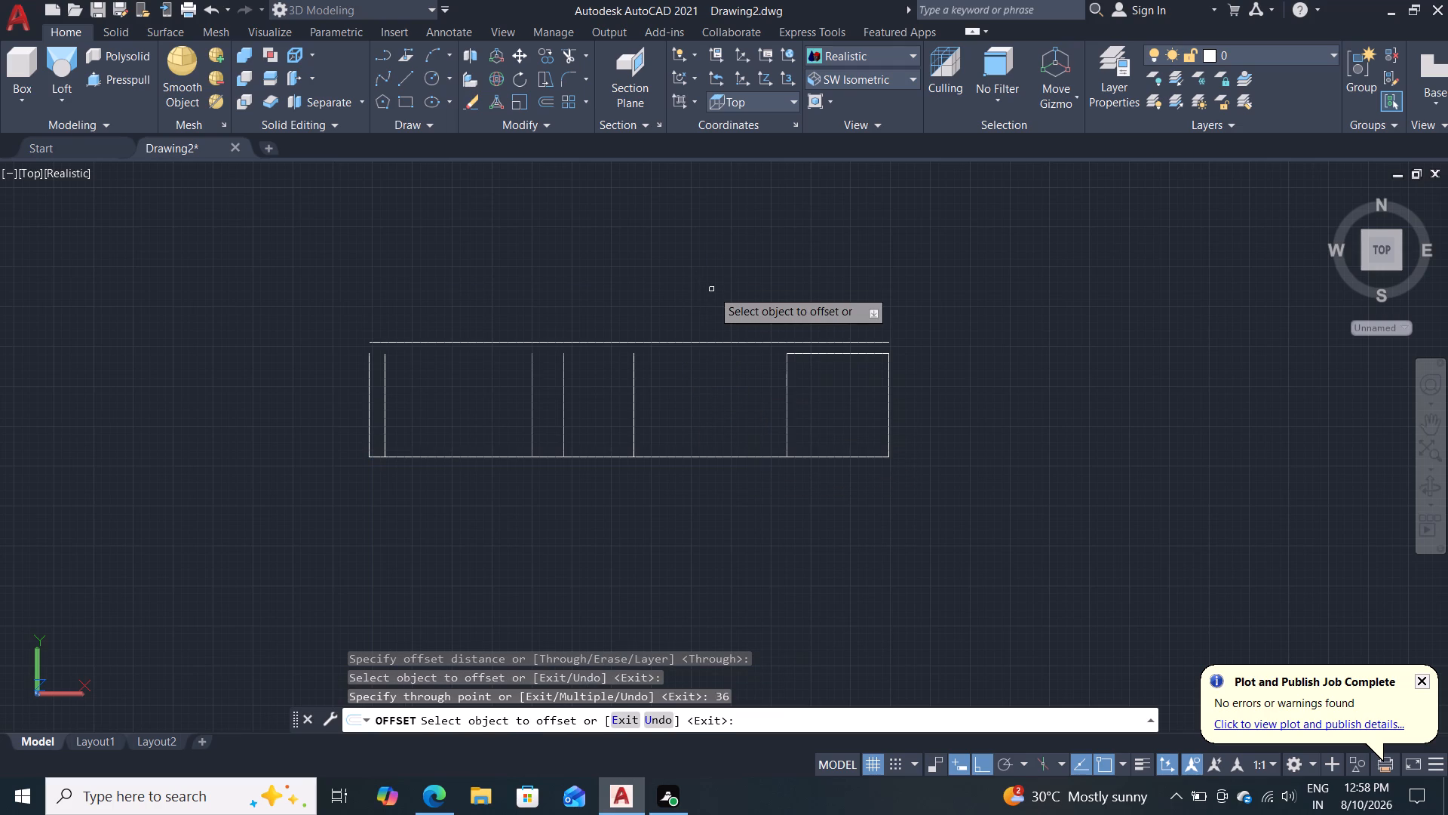
key("Escape")
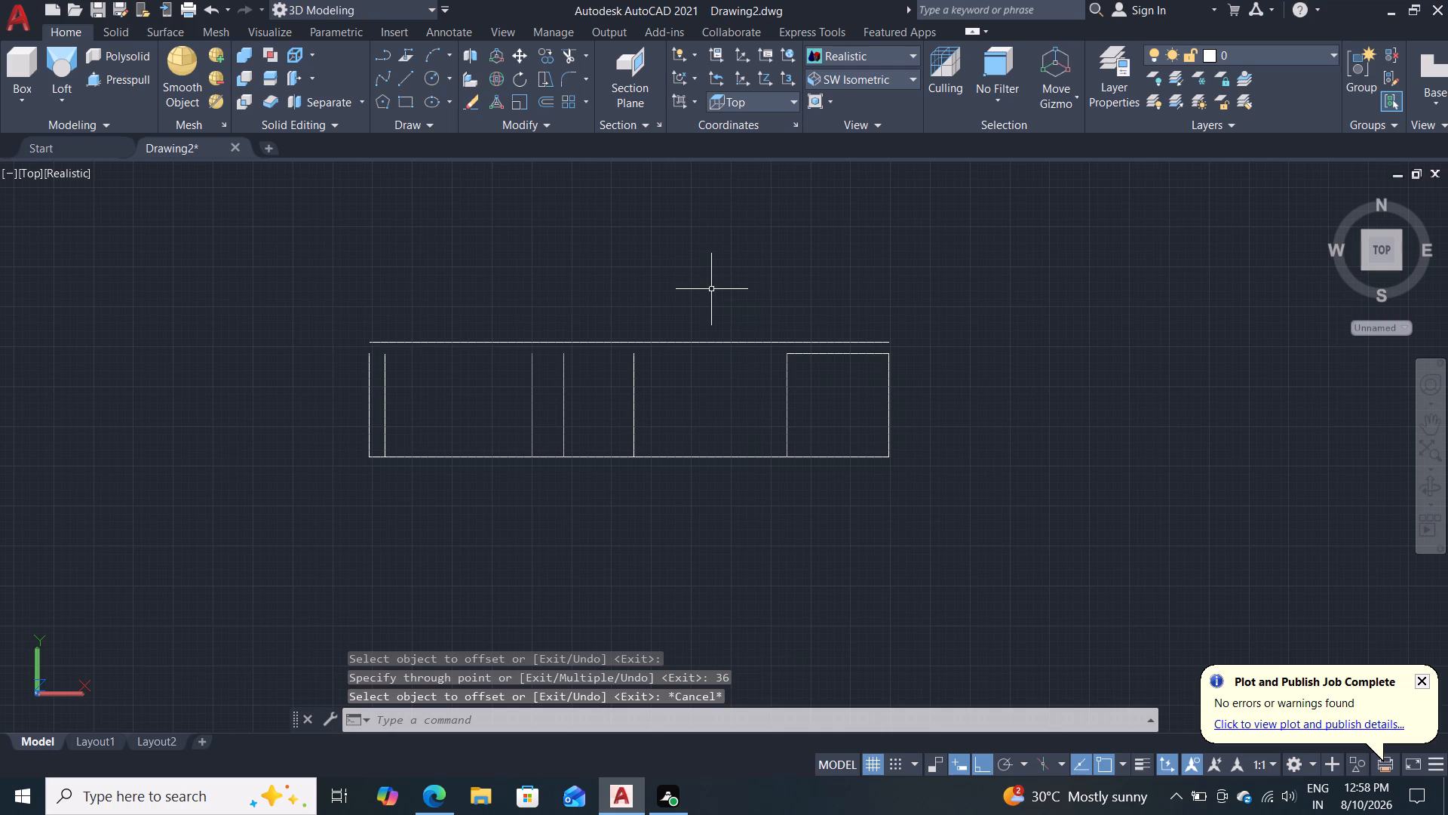
Extend the vertical lines at 80 and 32 from the original up to the line 36 above the baseline.
type("ex")
key("Return")
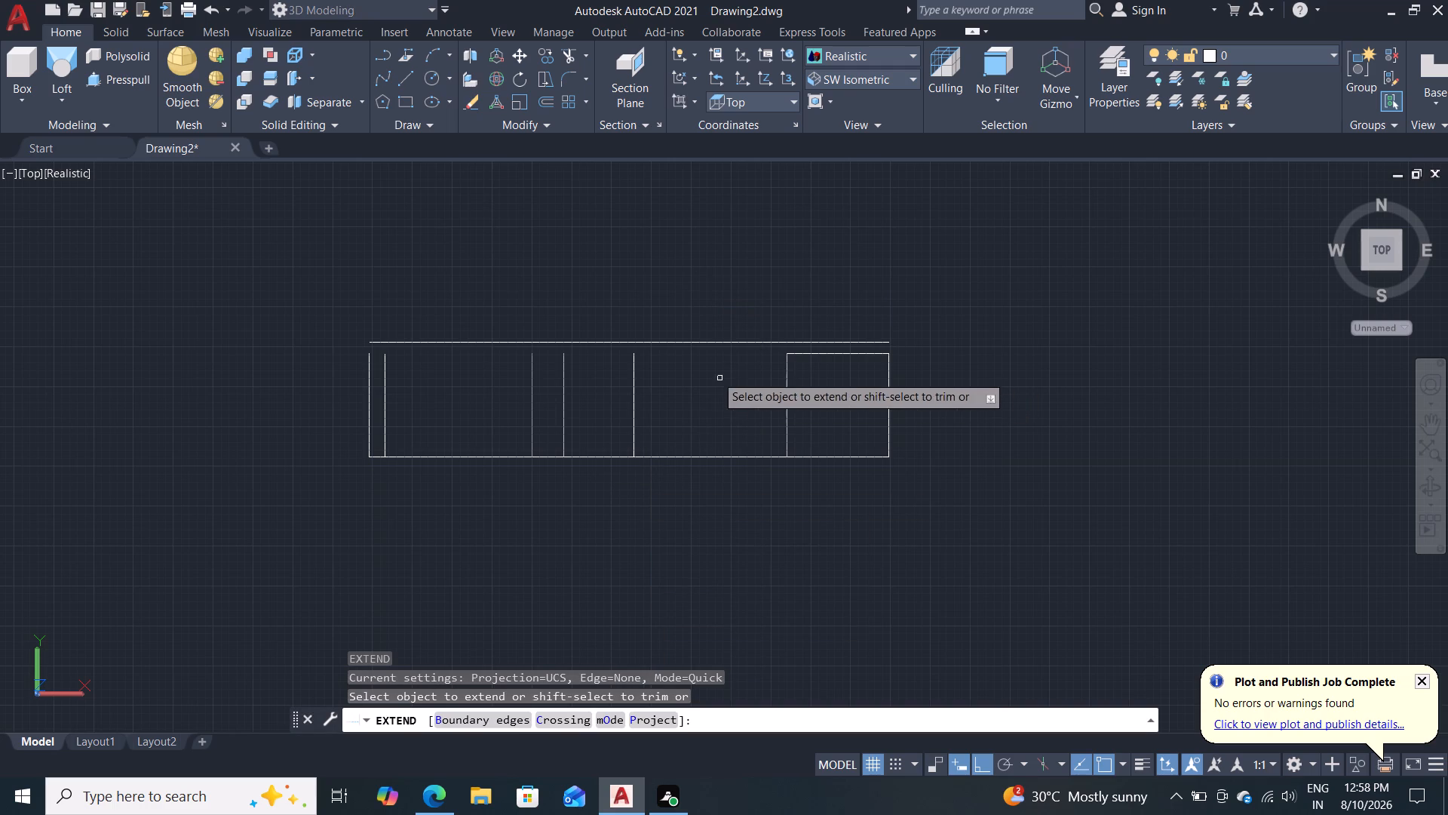
left_click(633, 384)
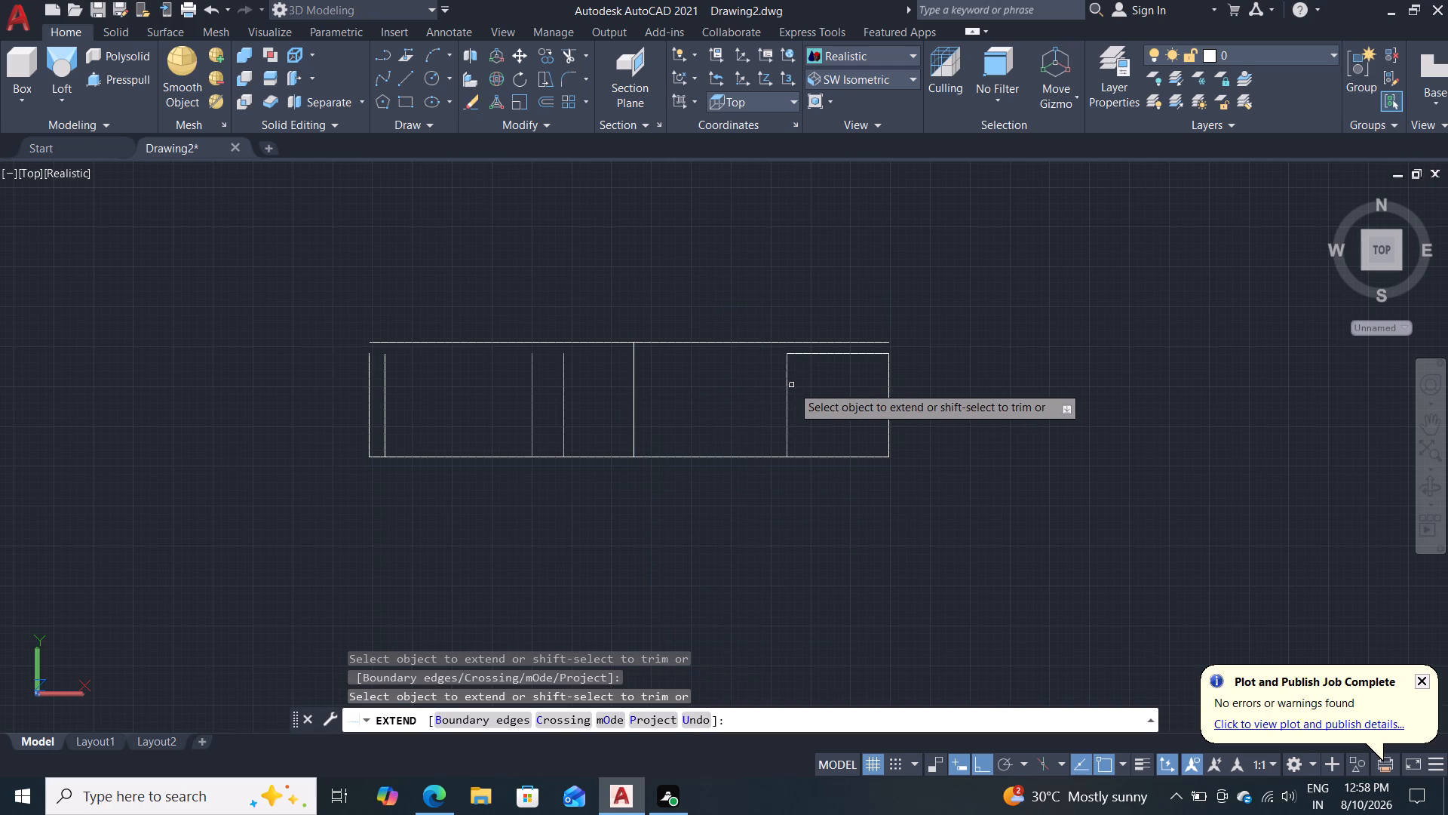
left_click(788, 380)
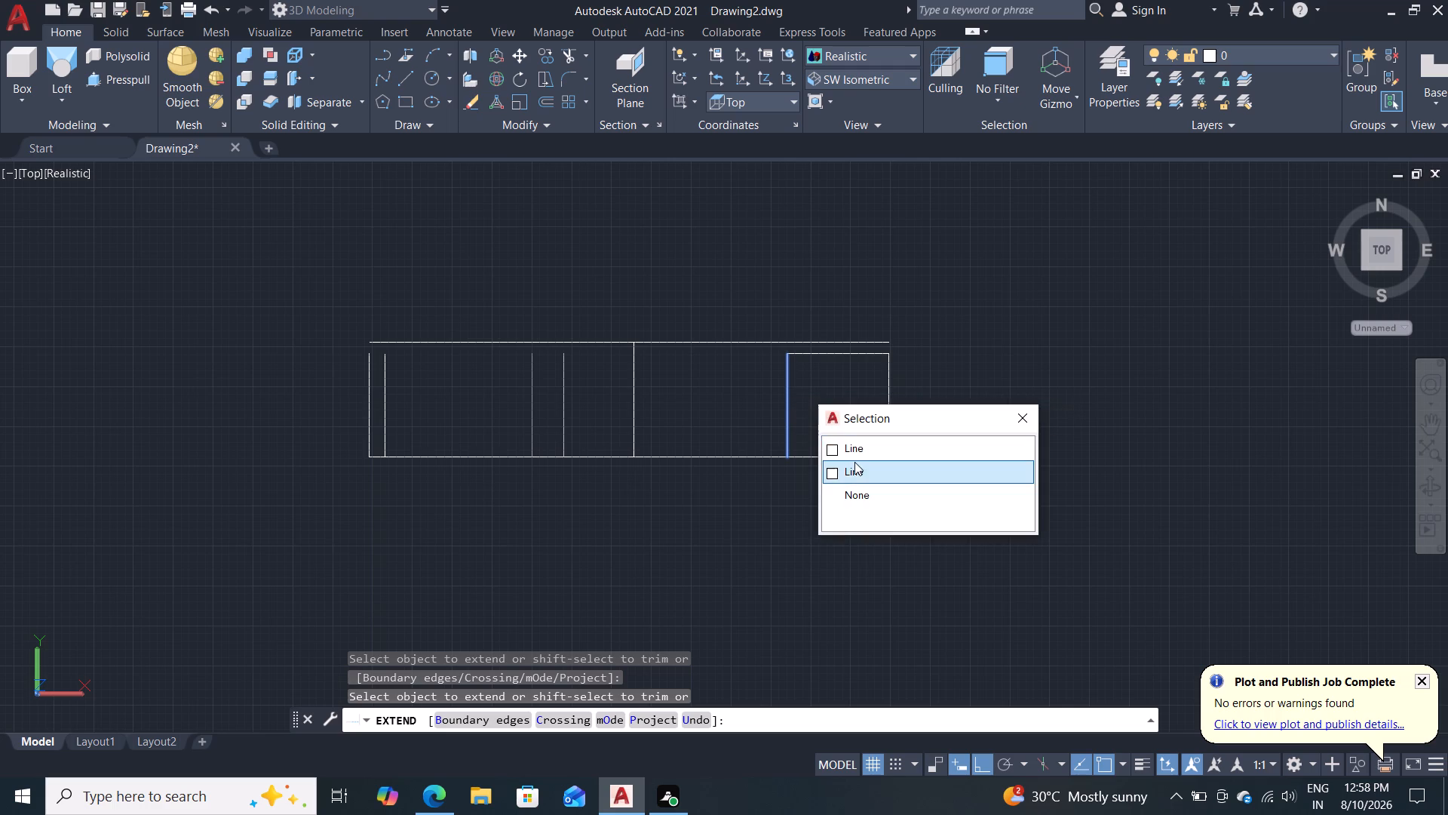
left_click(857, 453)
key("Escape")
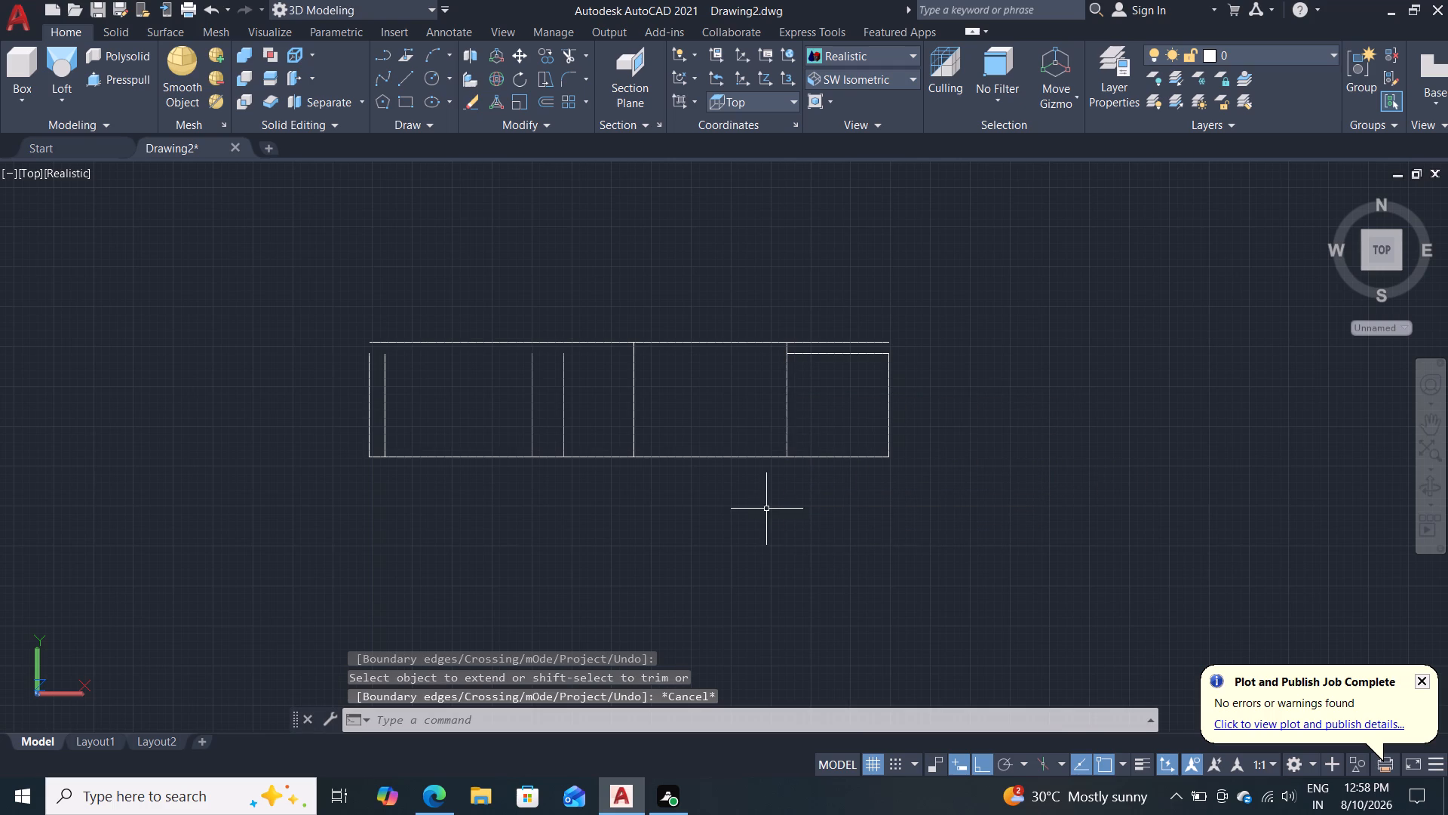
Trim both outer ends of the line 36 above the baseline, keeping only the segment between the two extended verticals.
key("t")
key("r")
key("Return")
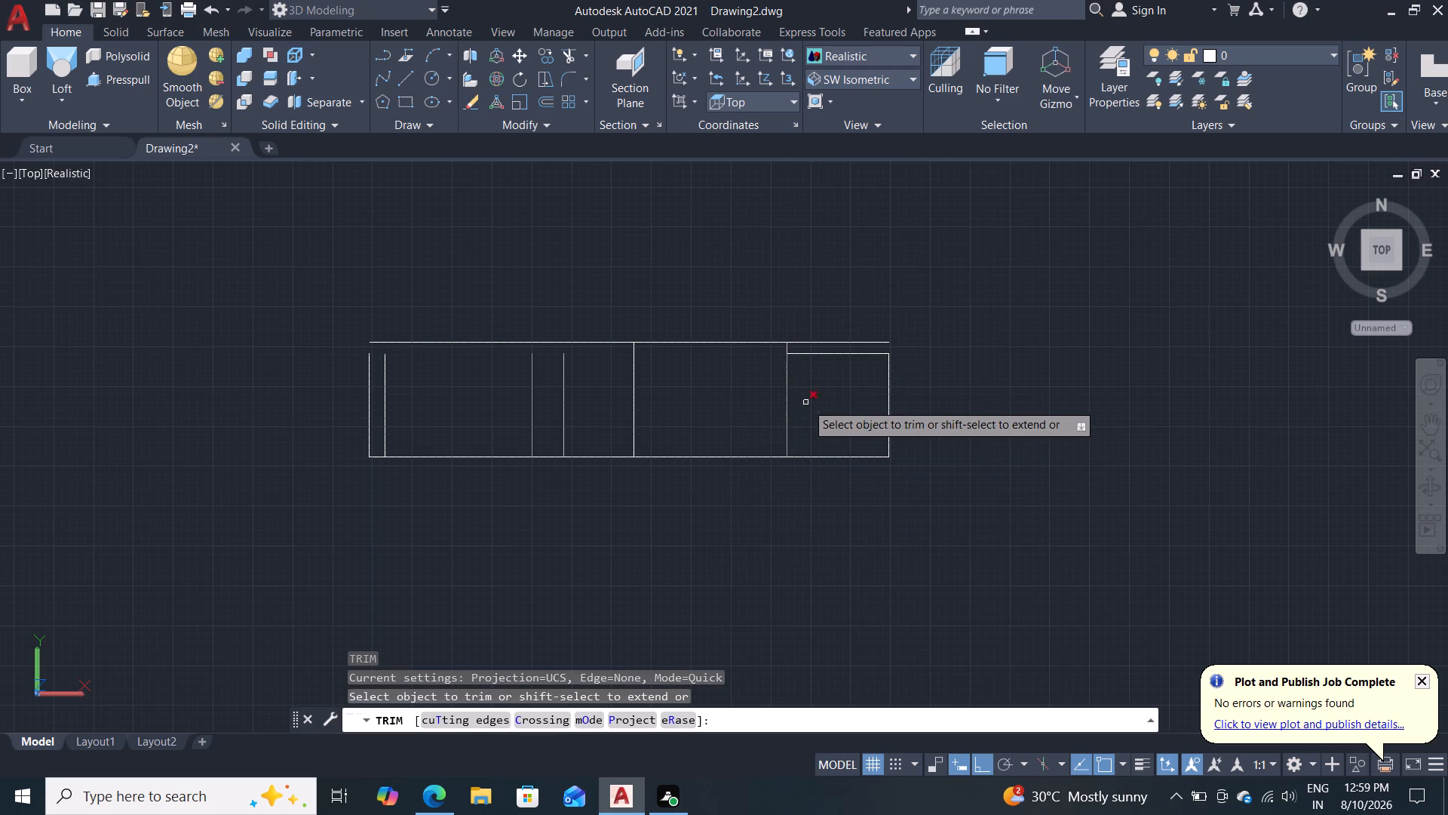
left_click(824, 346)
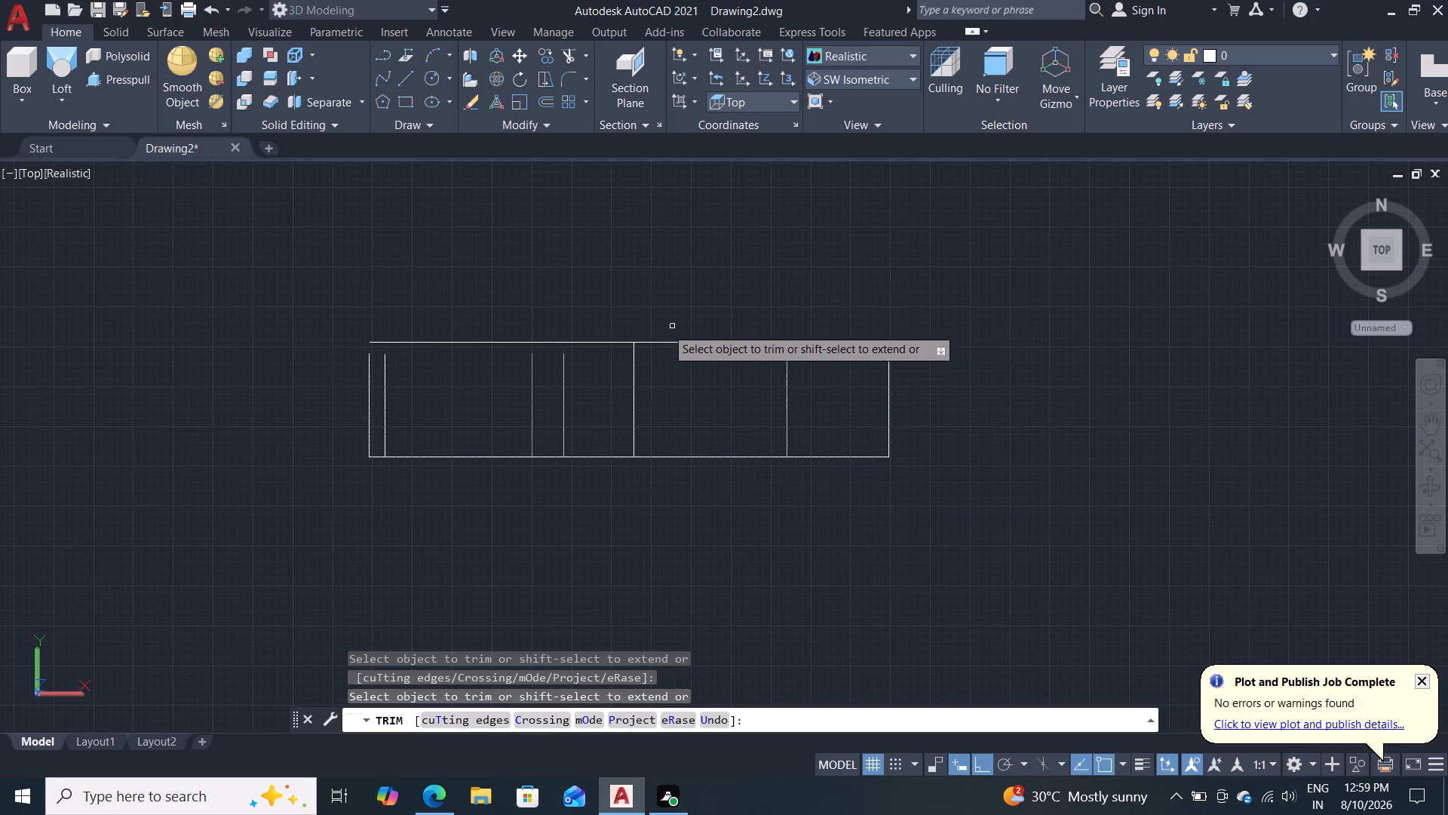
left_click_drag(617, 349, 610, 348)
left_click(605, 316)
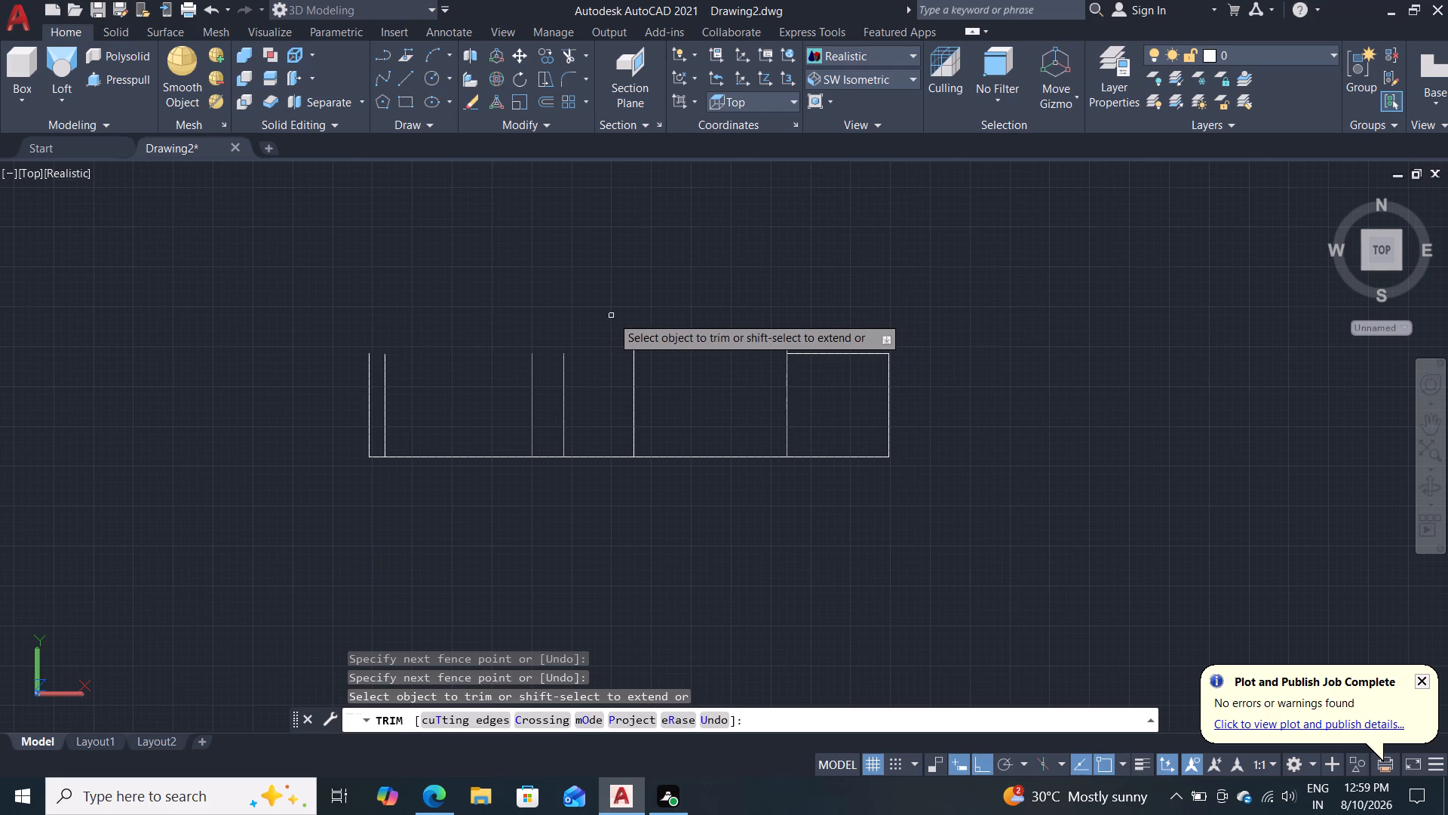
key("Escape")
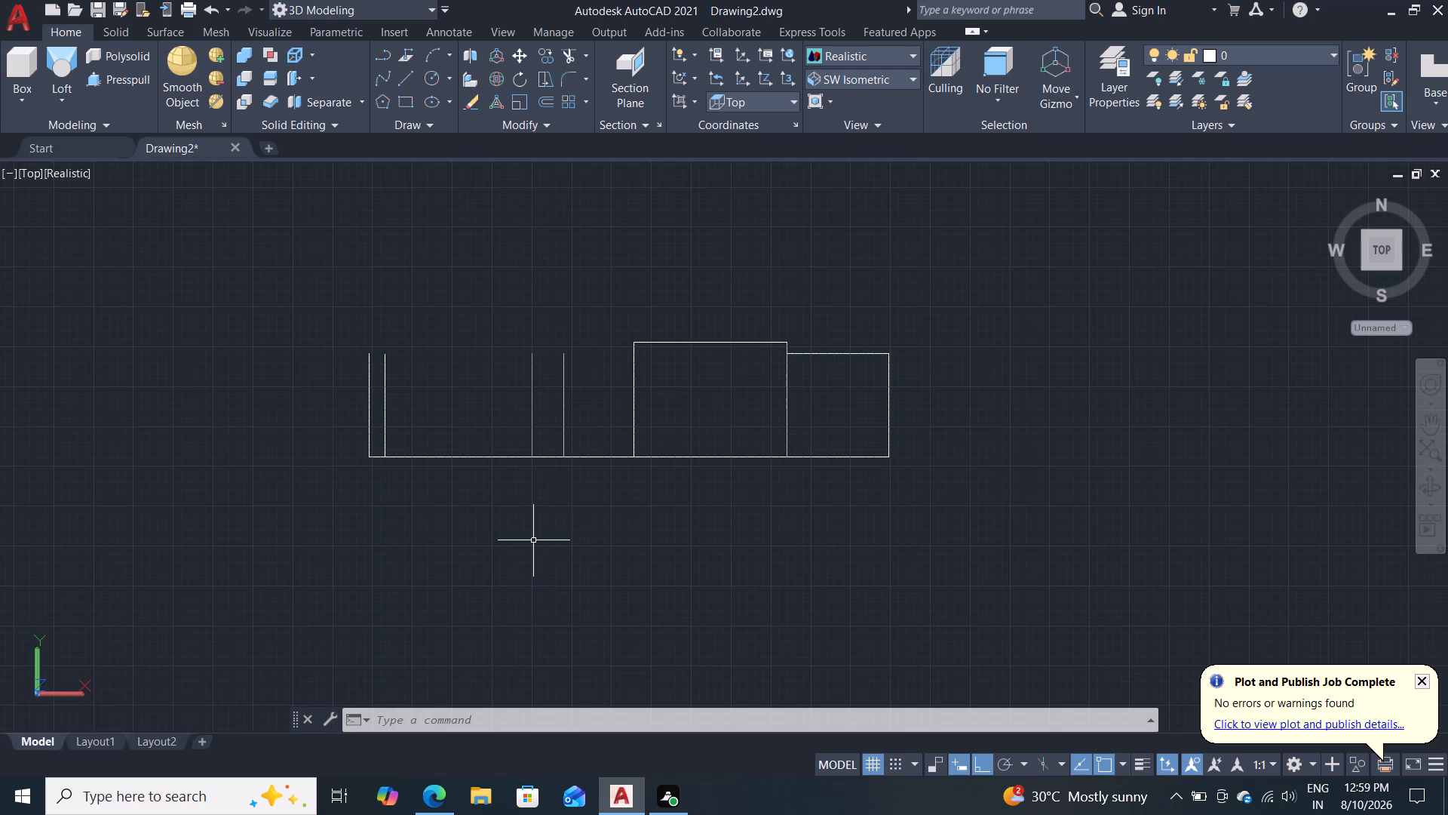
Offset the horizontal baseline 39 units toward positive Y.
key("o")
key("Return")
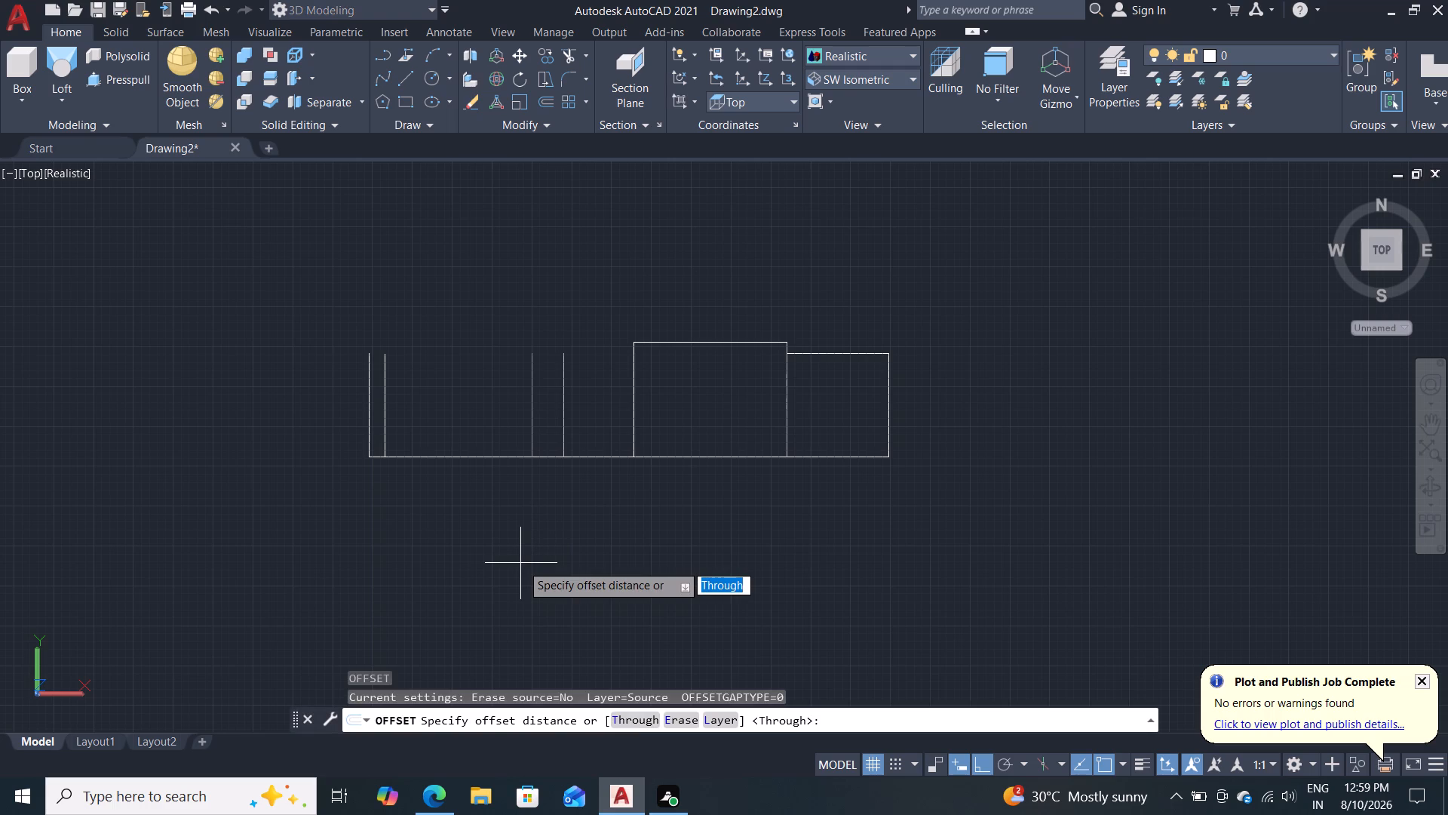
key("Return")
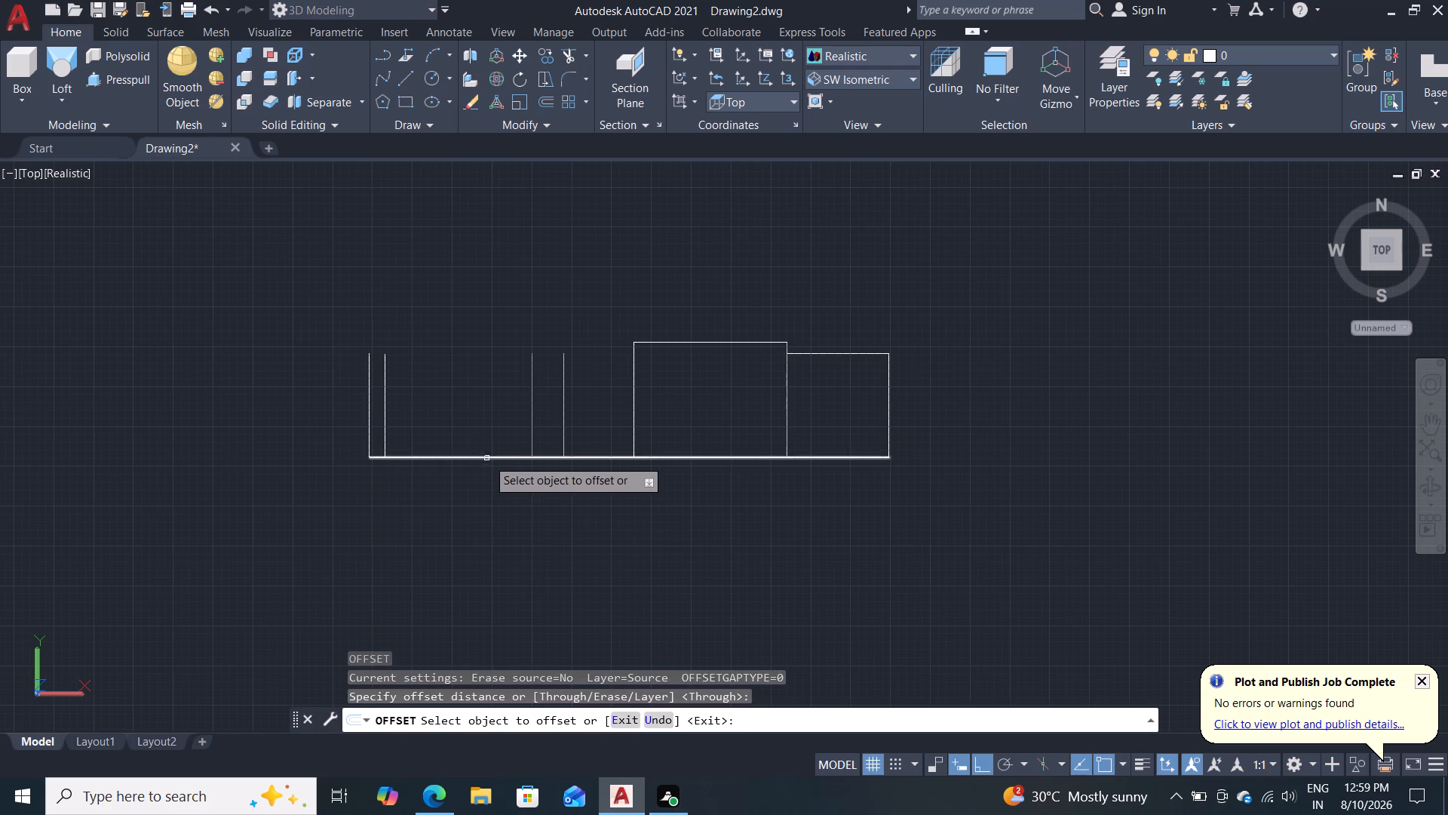
double_click(492, 459)
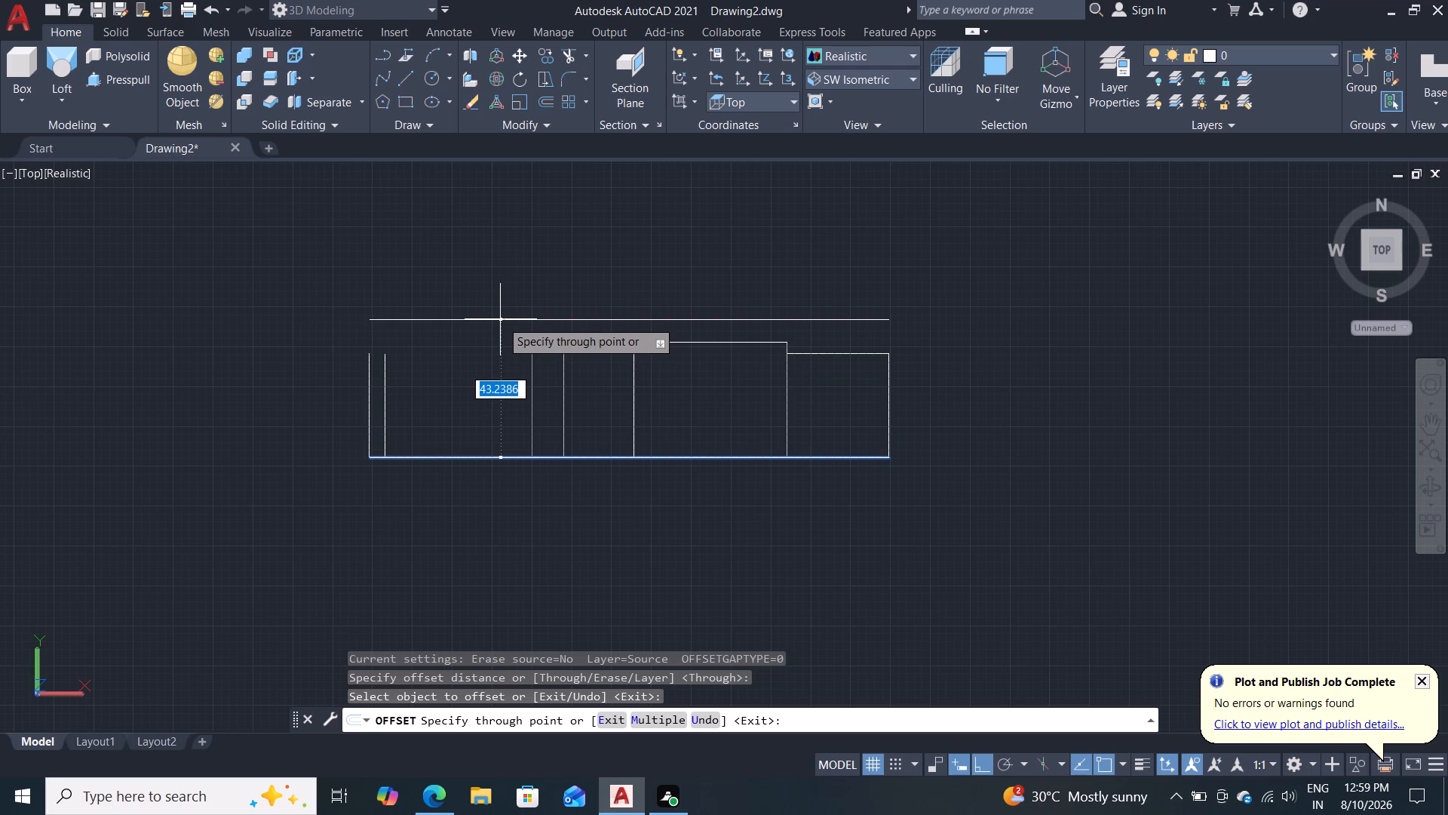
type("39")
key("Return")
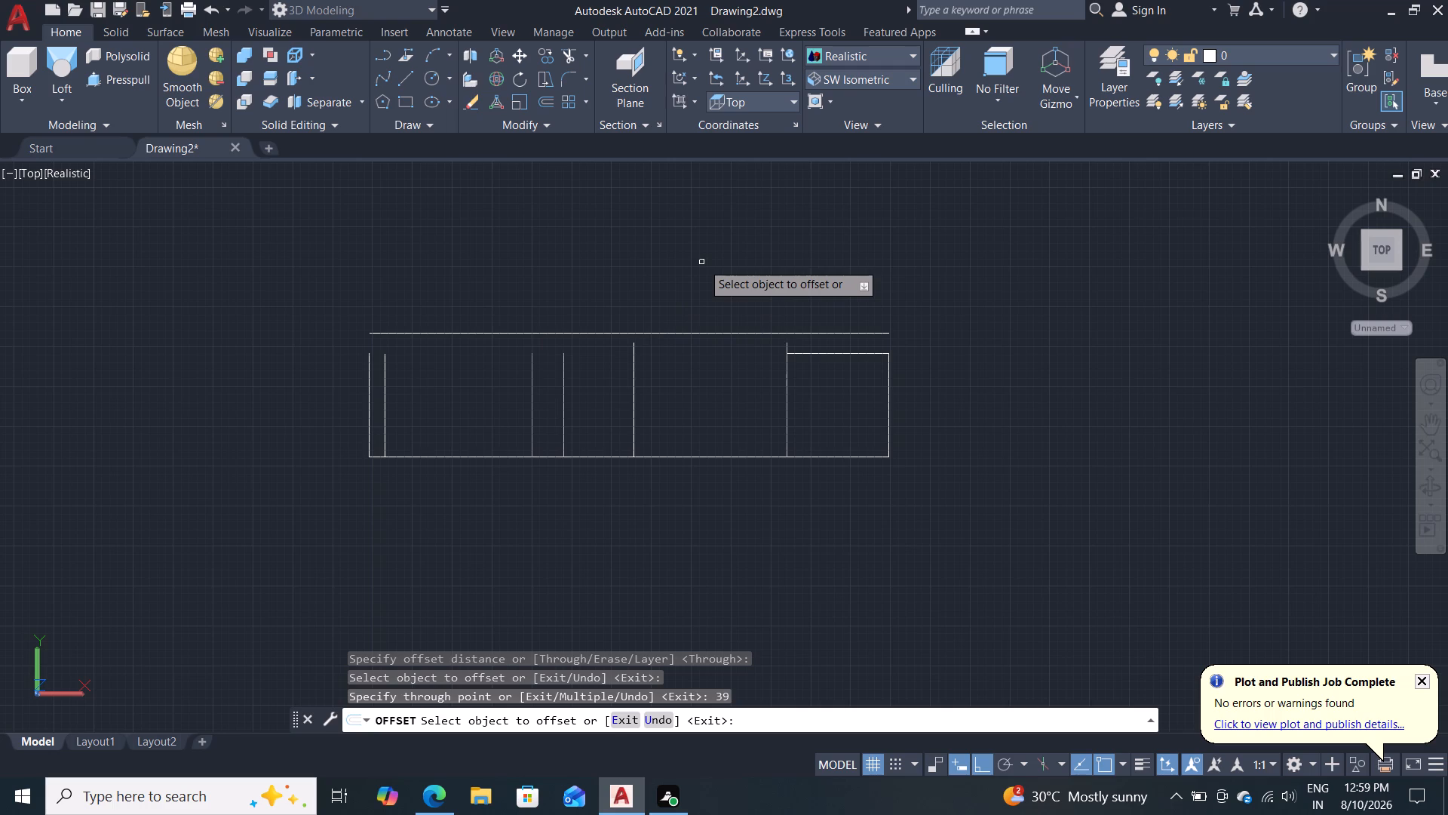
Extend the closely spaced pair of verticals near the profile's middle up to the line 39 above the baseline.
key("Escape")
key("e")
key("x")
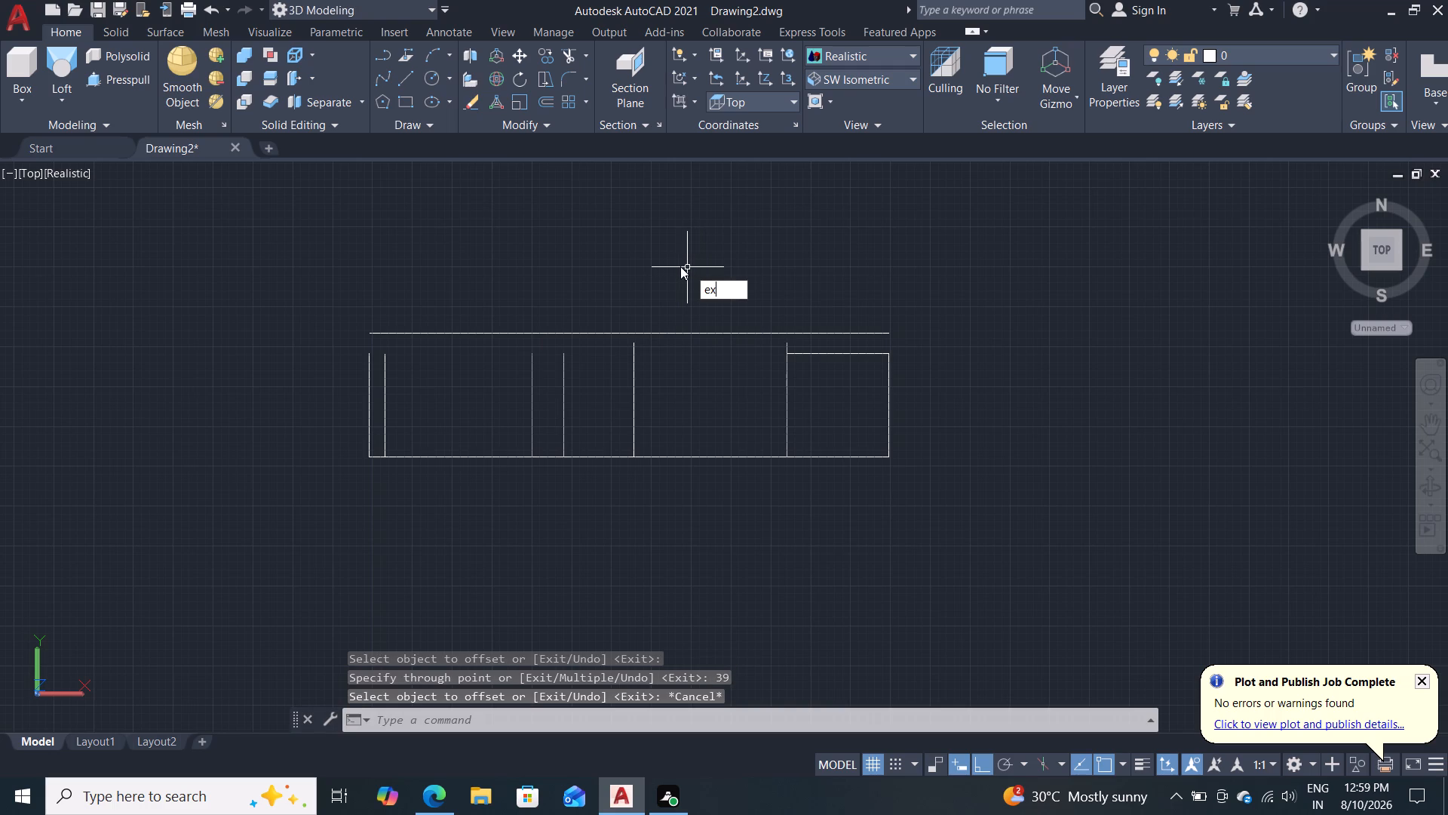
key("Return")
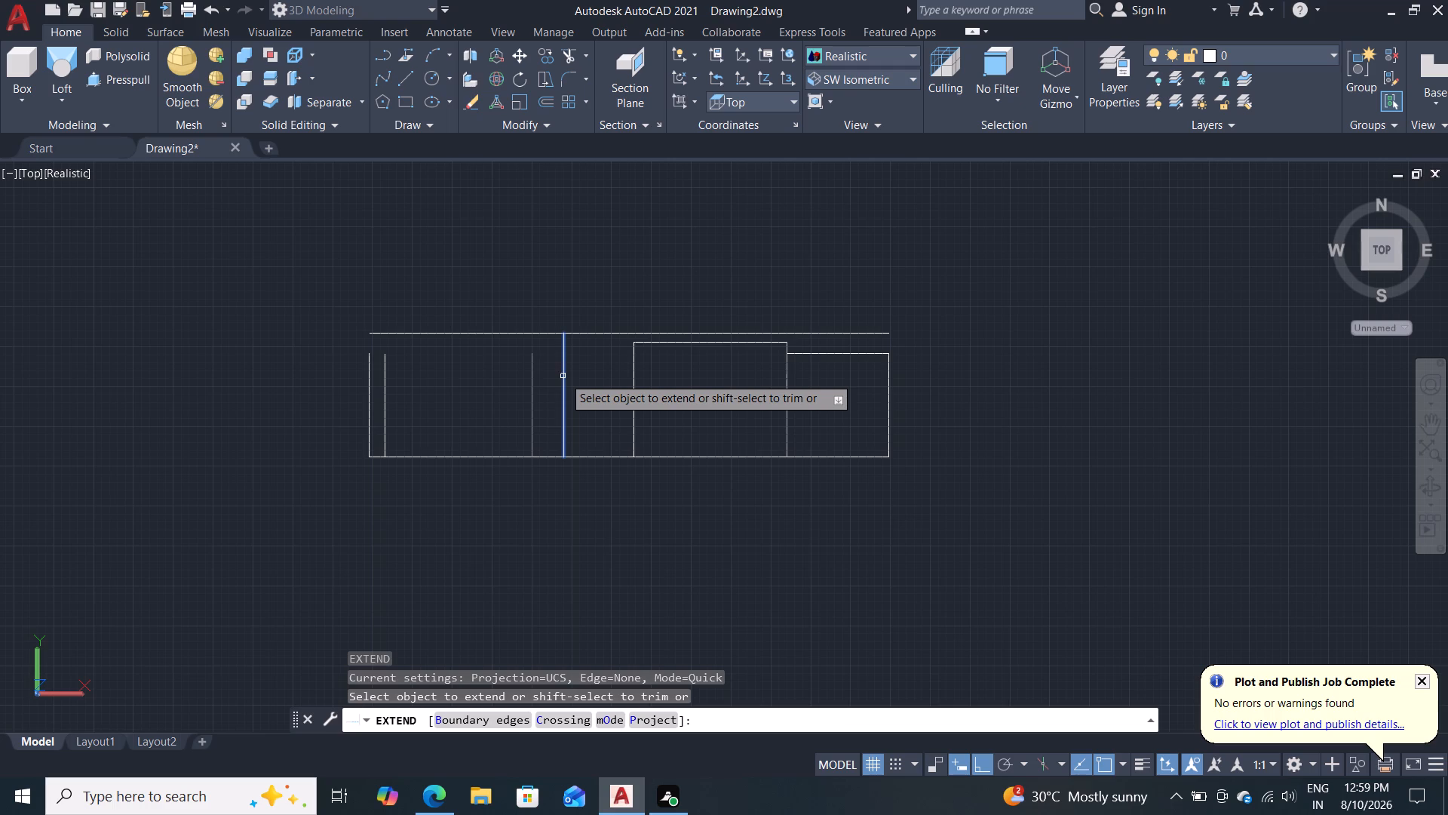
double_click(531, 380)
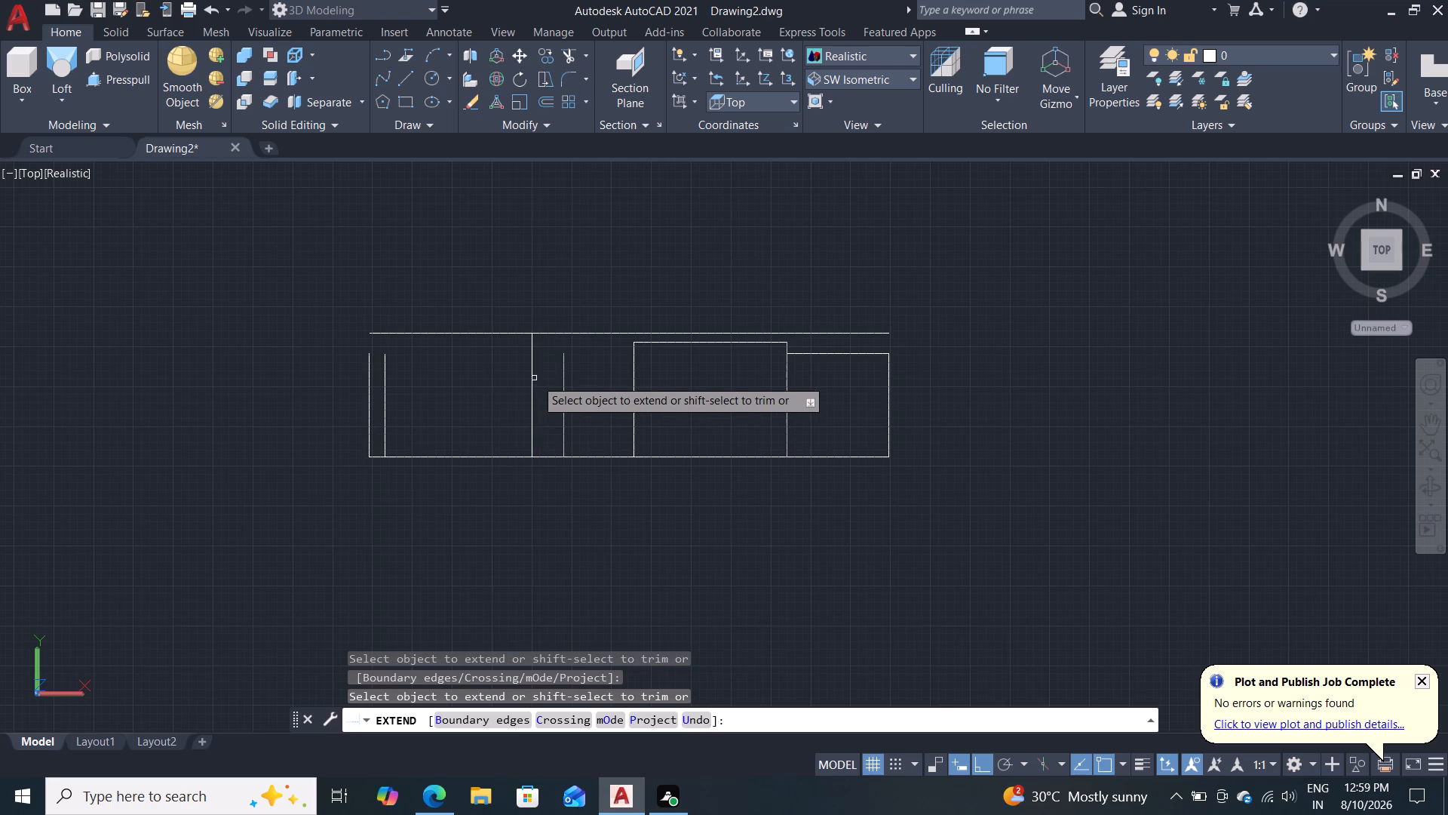
left_click(565, 379)
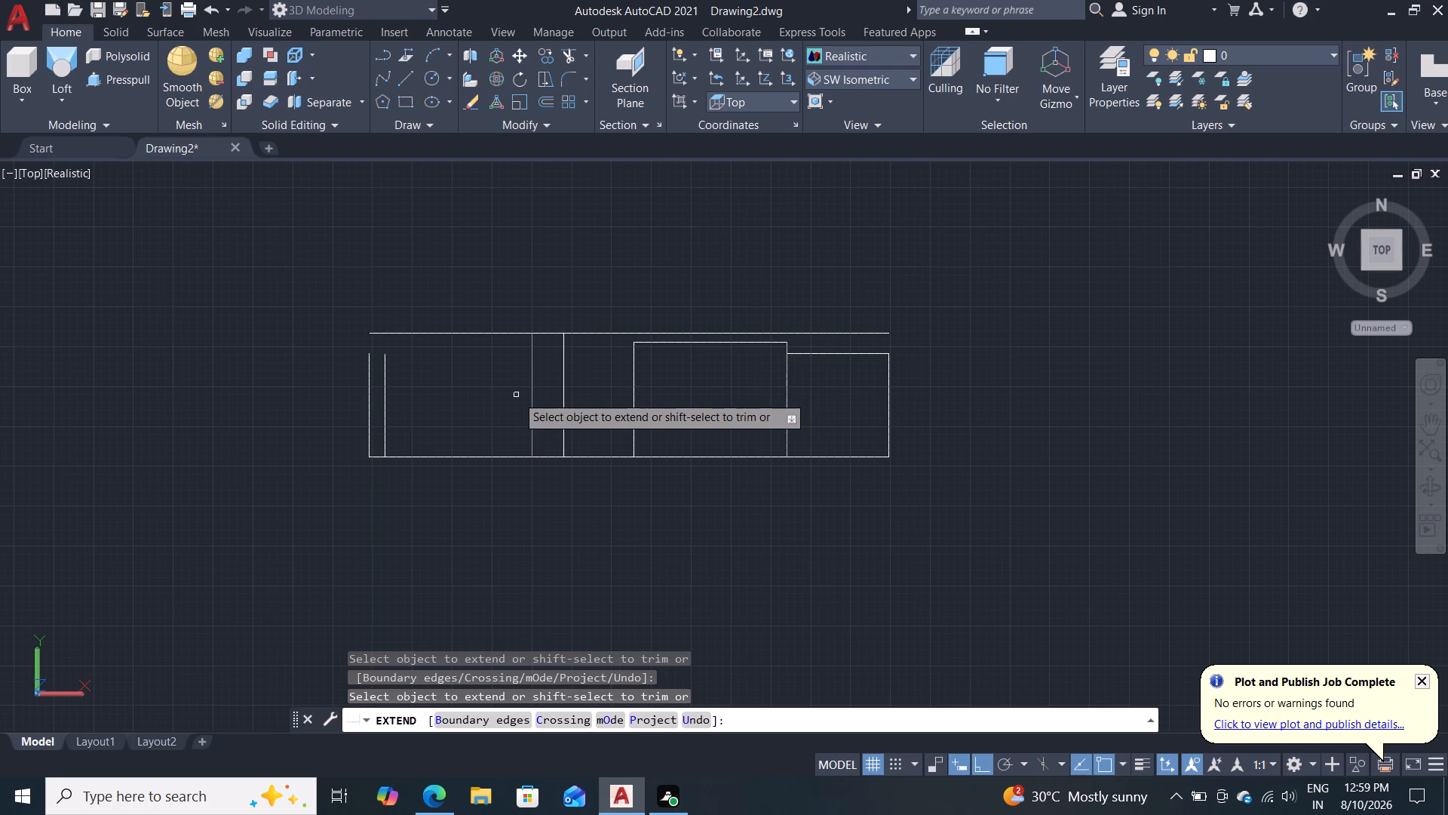
key("Escape")
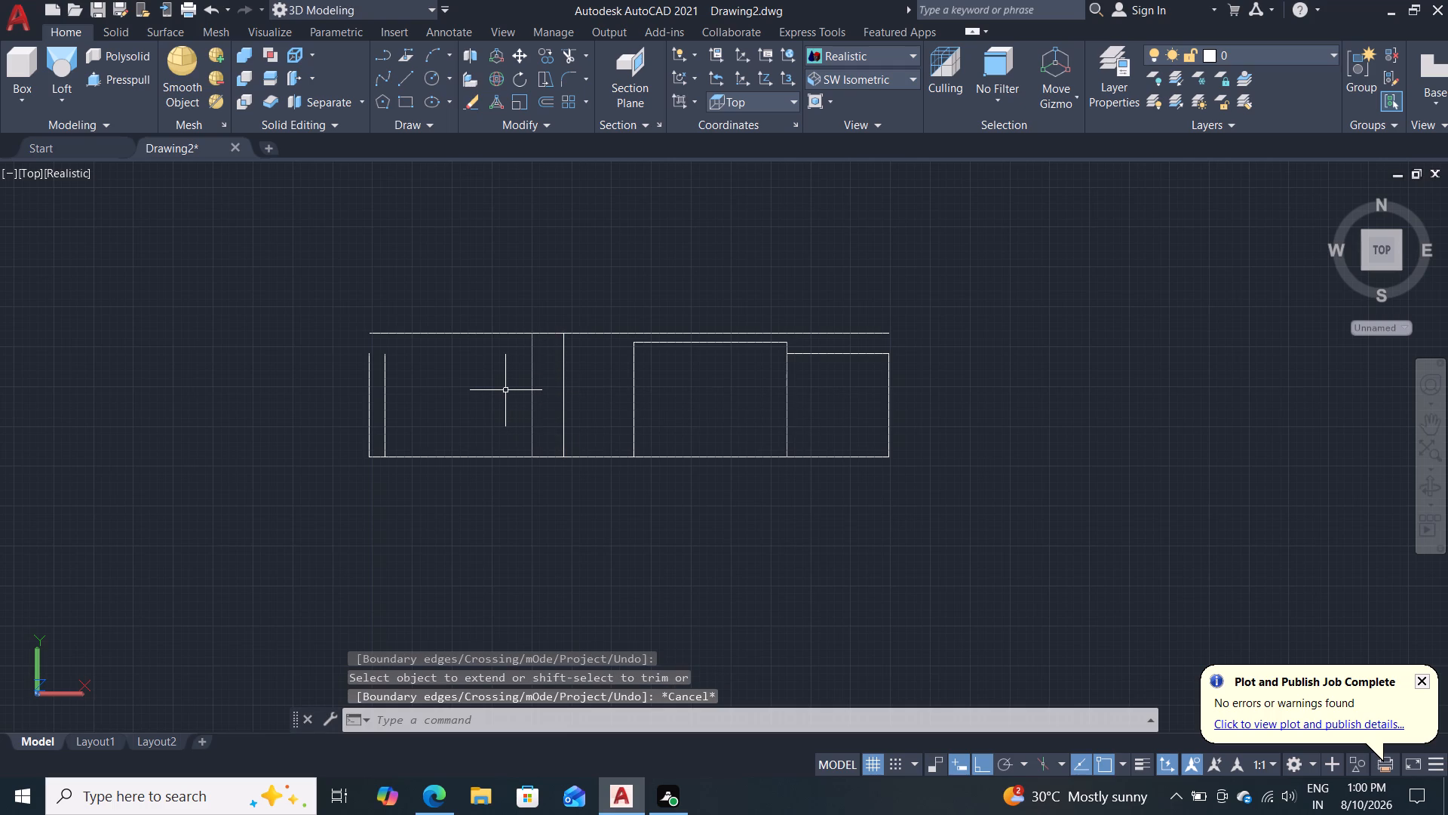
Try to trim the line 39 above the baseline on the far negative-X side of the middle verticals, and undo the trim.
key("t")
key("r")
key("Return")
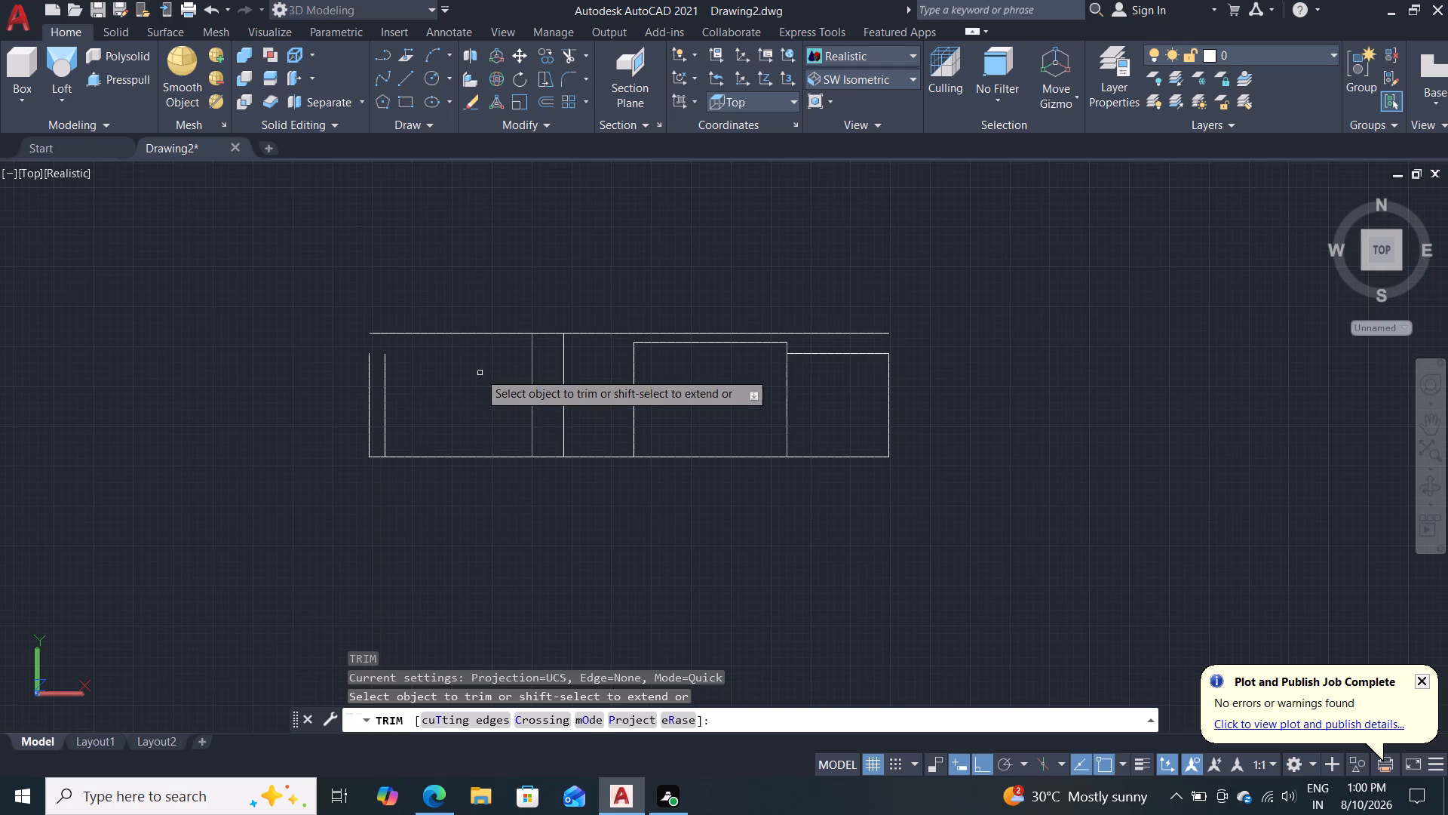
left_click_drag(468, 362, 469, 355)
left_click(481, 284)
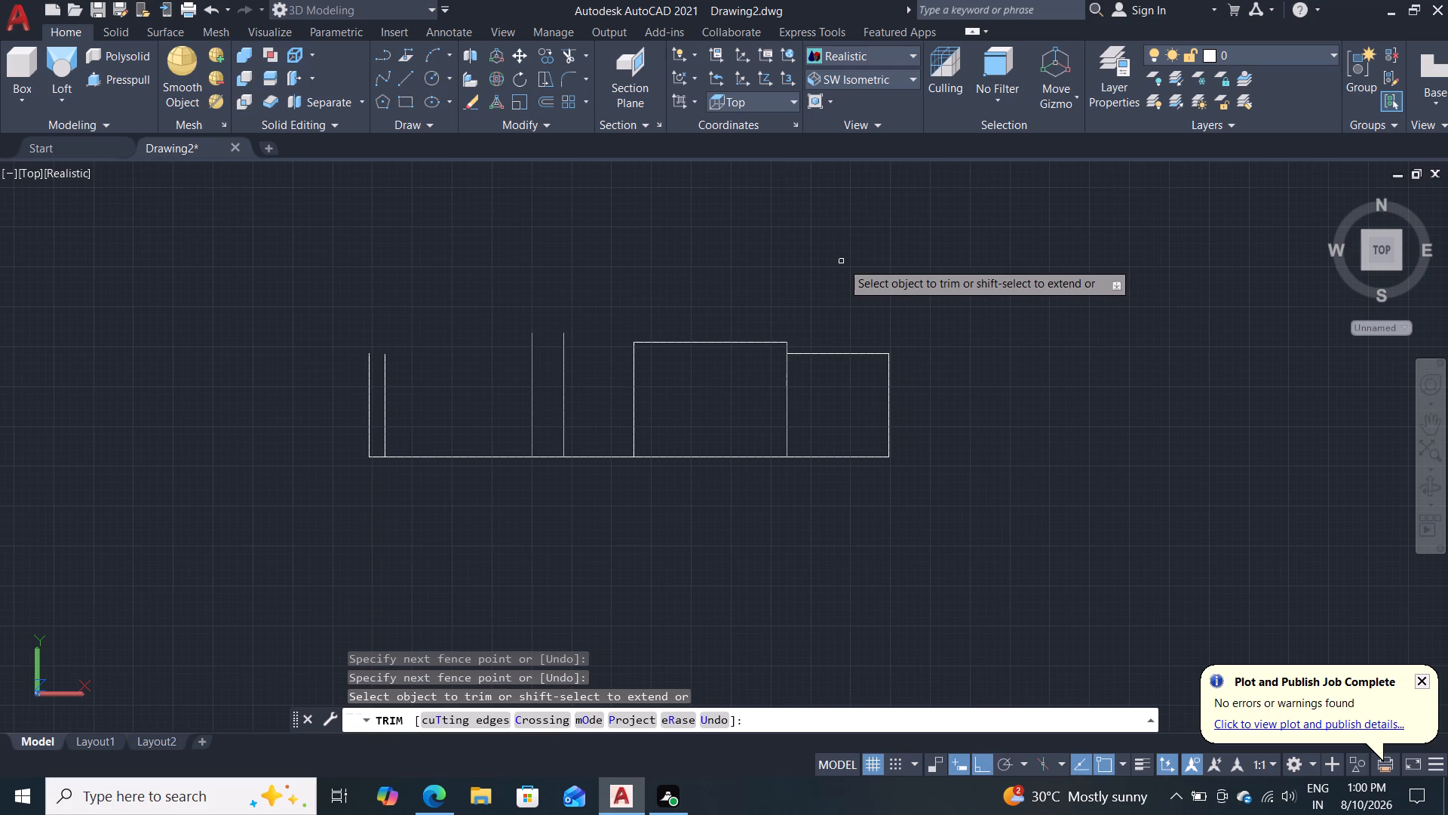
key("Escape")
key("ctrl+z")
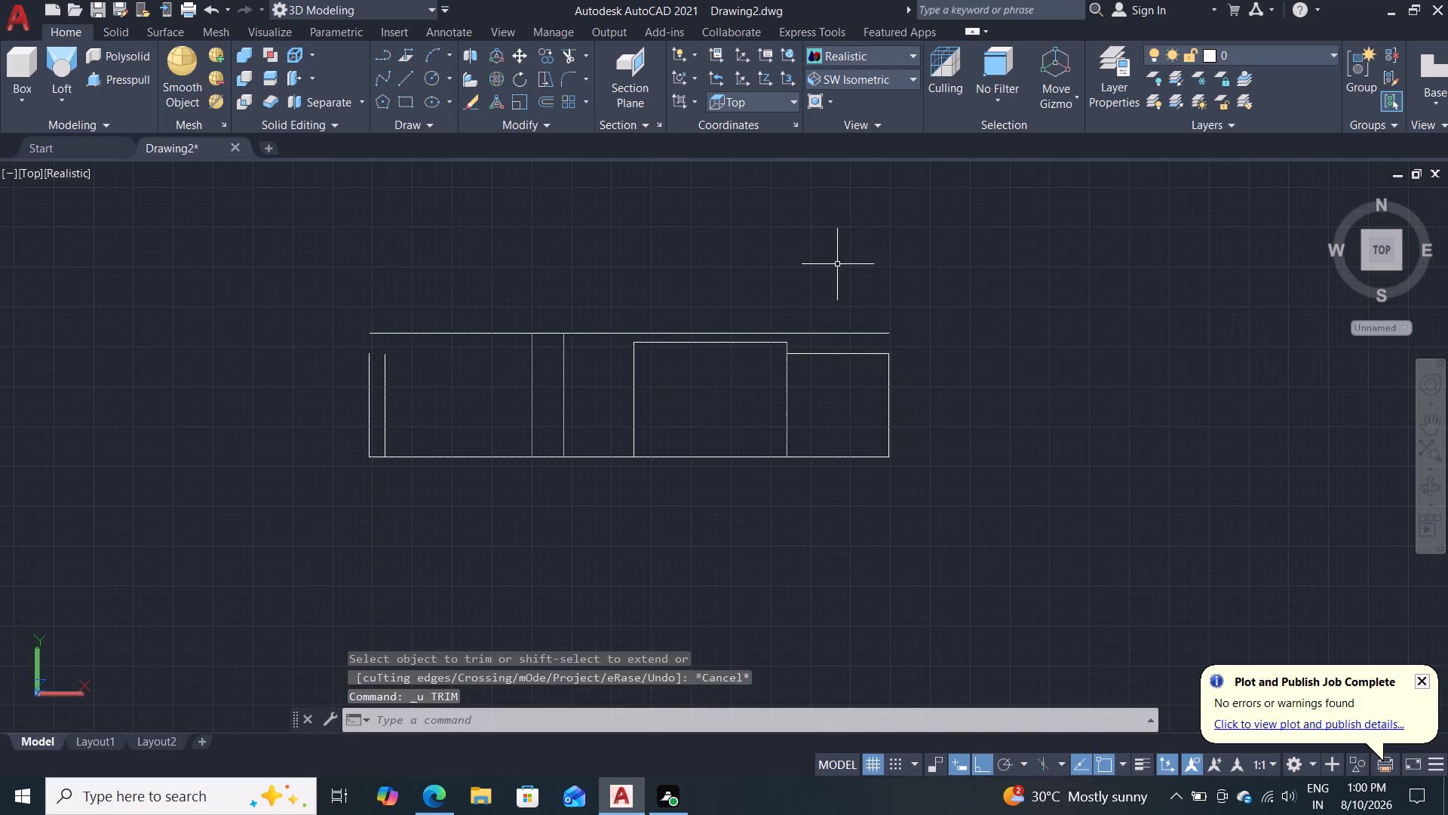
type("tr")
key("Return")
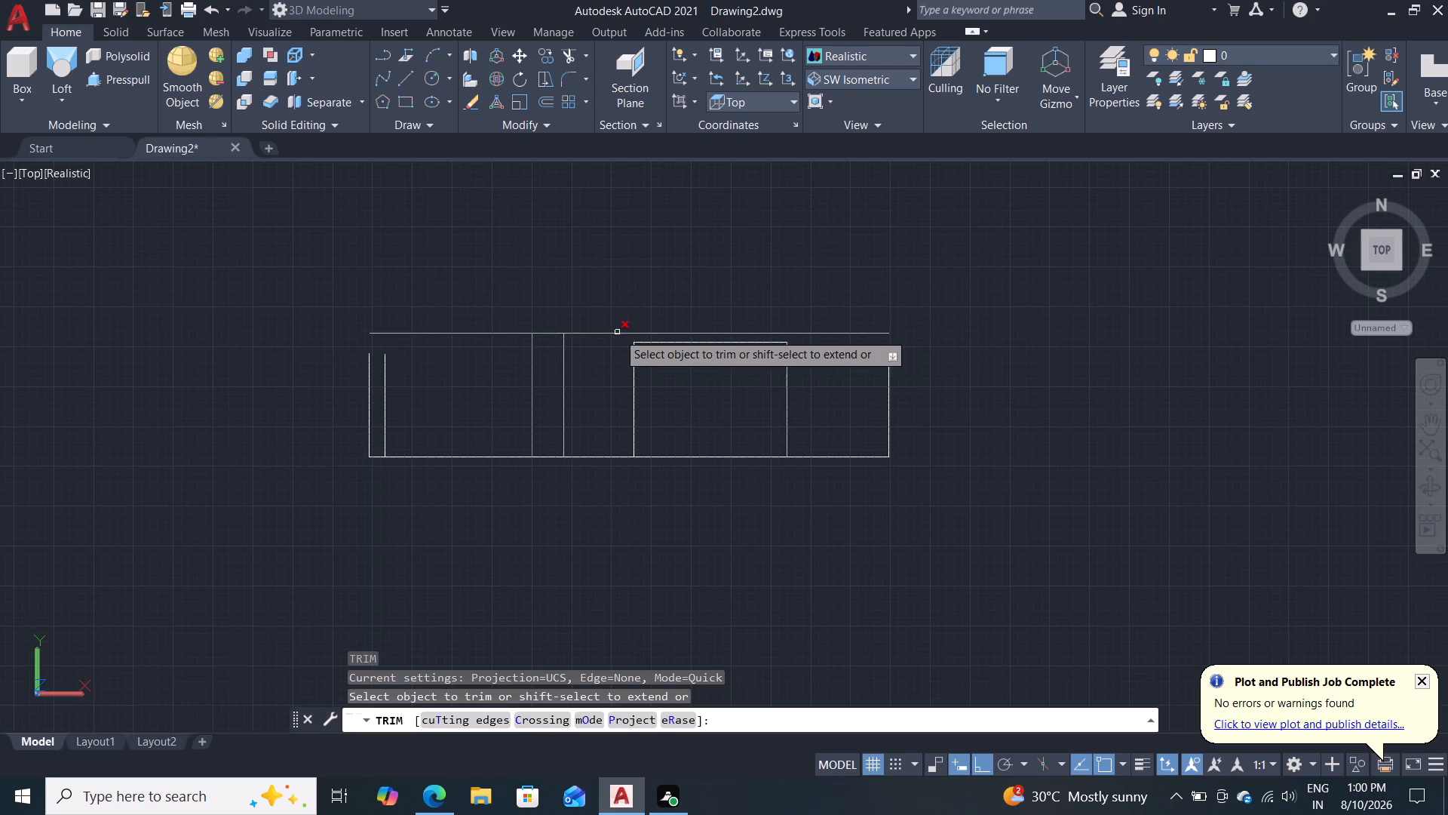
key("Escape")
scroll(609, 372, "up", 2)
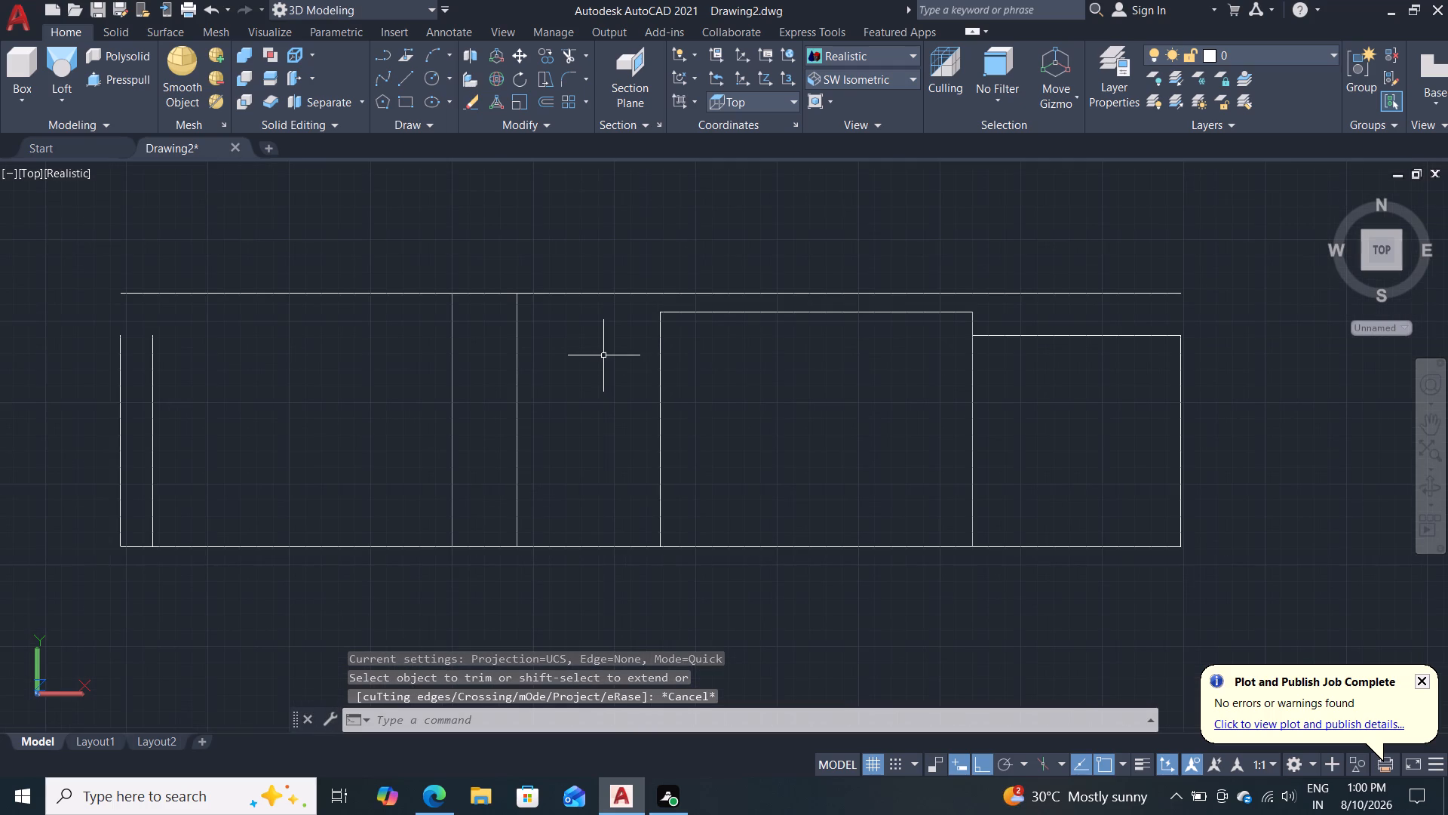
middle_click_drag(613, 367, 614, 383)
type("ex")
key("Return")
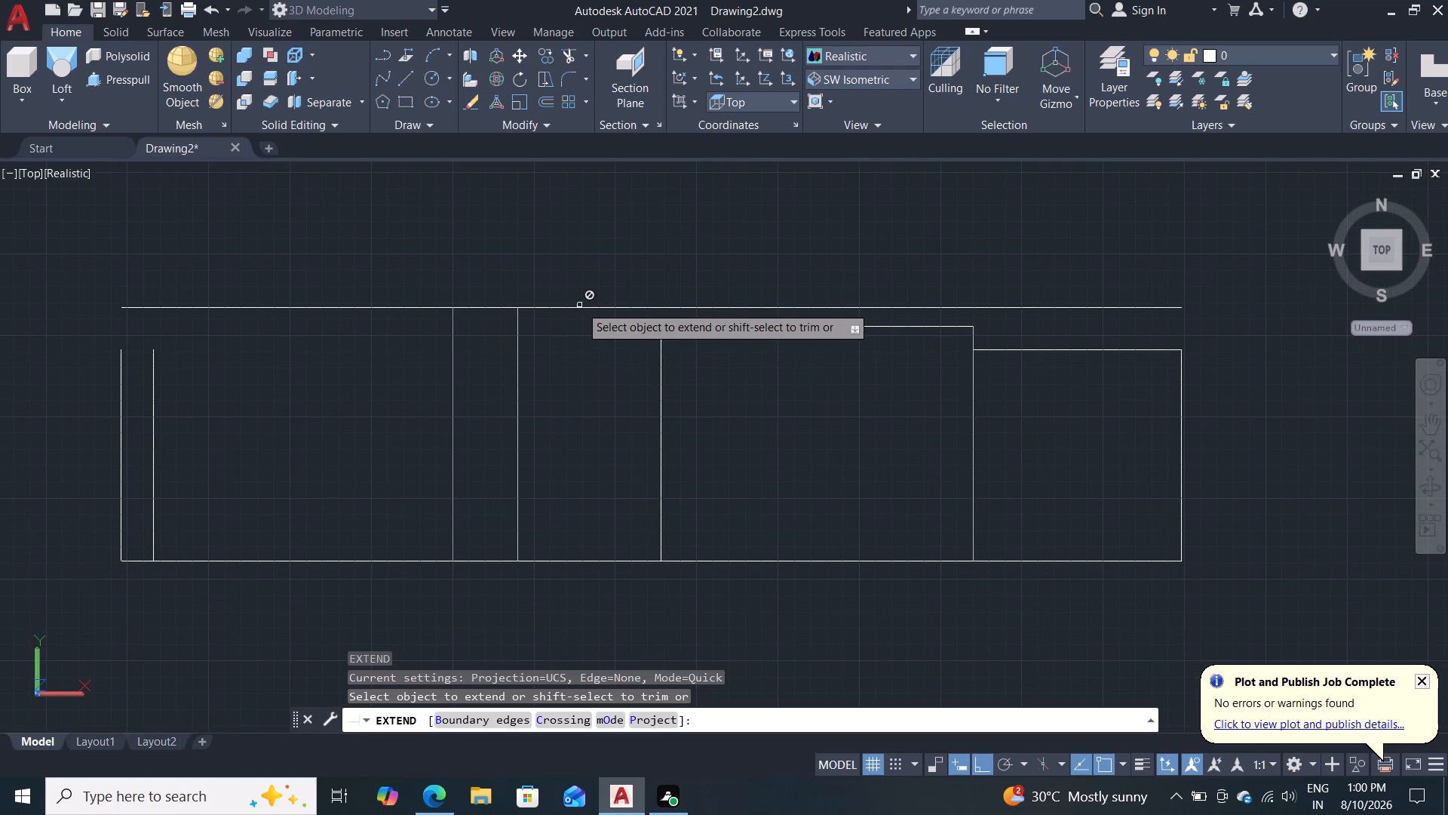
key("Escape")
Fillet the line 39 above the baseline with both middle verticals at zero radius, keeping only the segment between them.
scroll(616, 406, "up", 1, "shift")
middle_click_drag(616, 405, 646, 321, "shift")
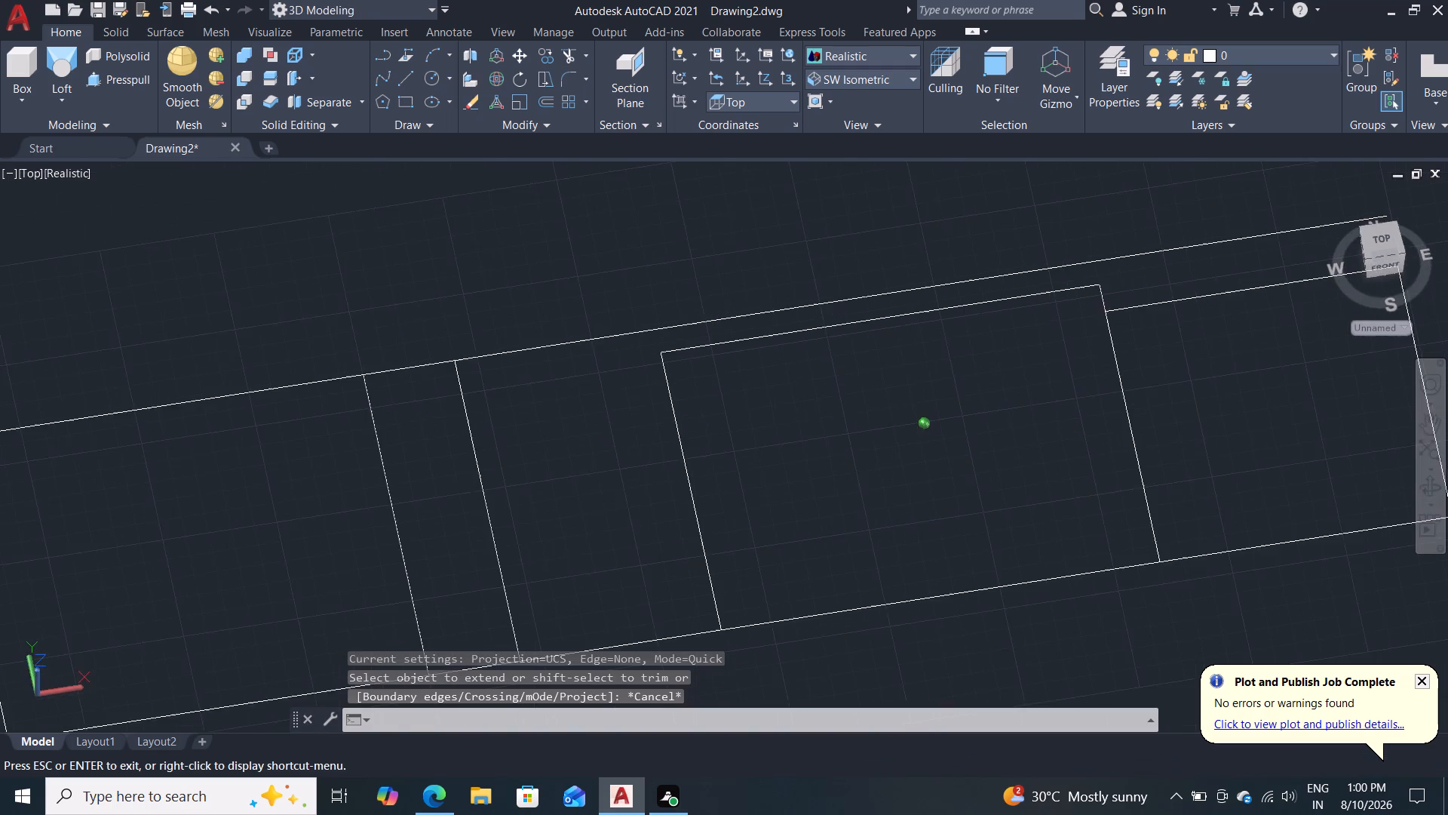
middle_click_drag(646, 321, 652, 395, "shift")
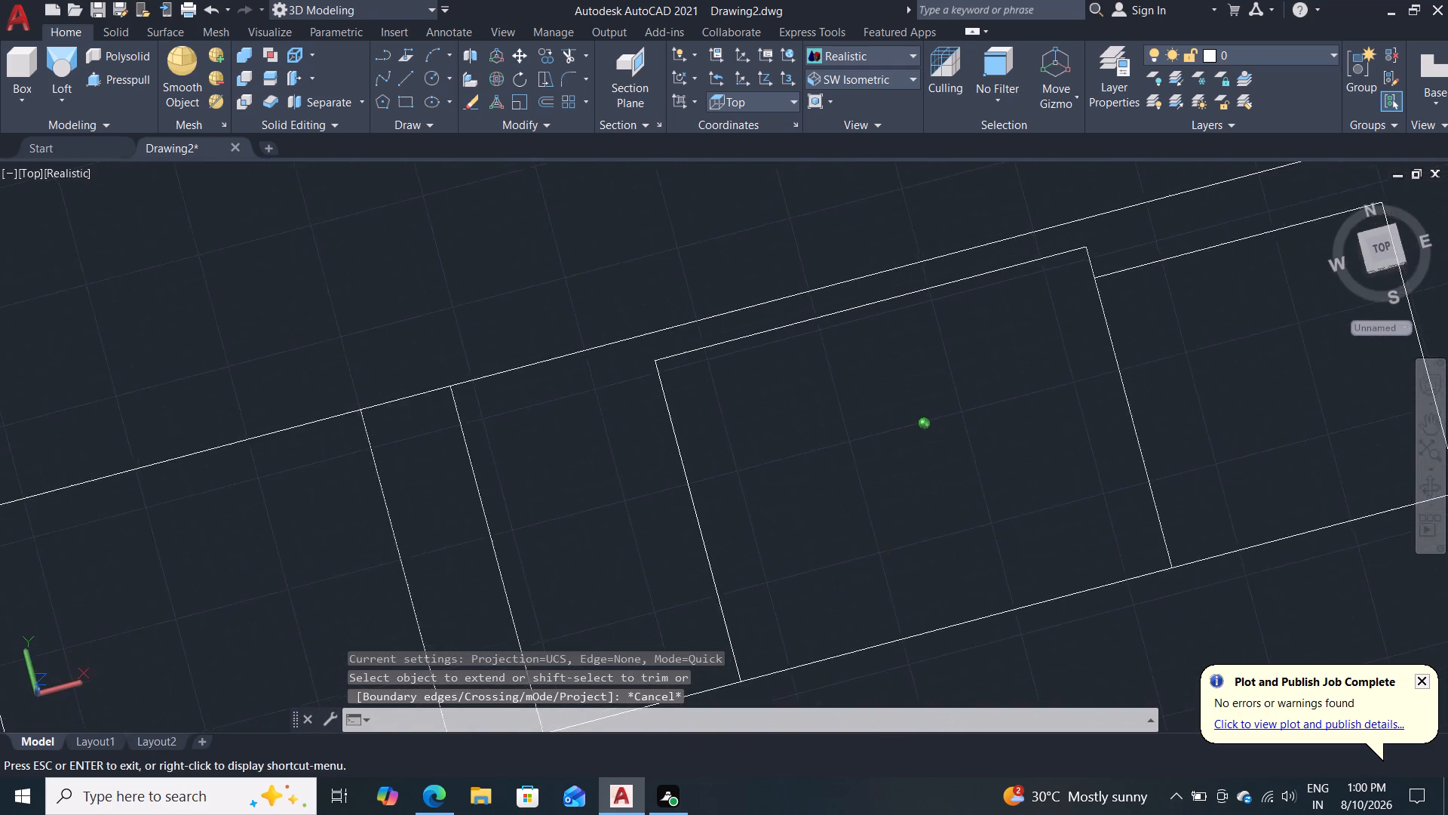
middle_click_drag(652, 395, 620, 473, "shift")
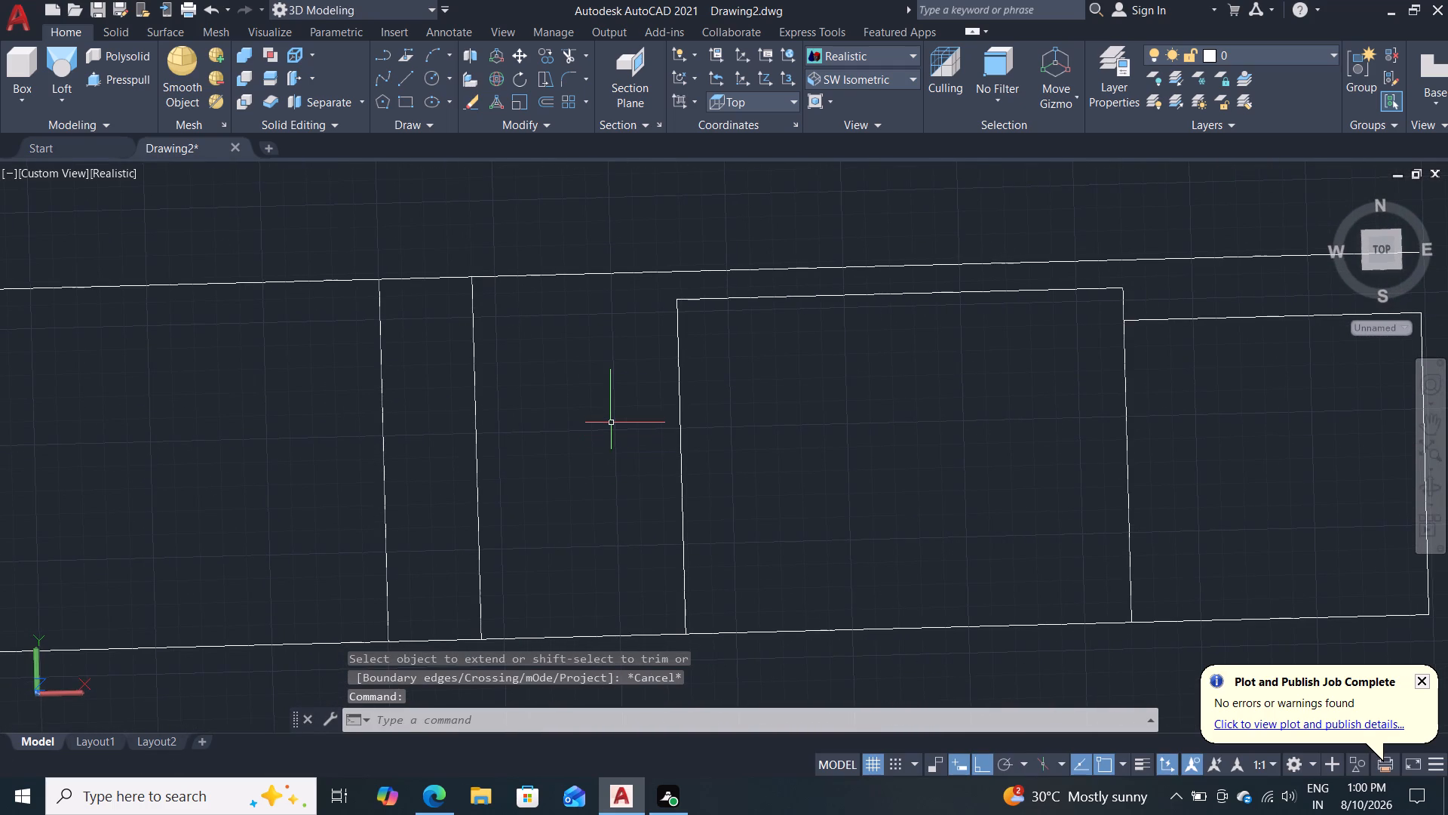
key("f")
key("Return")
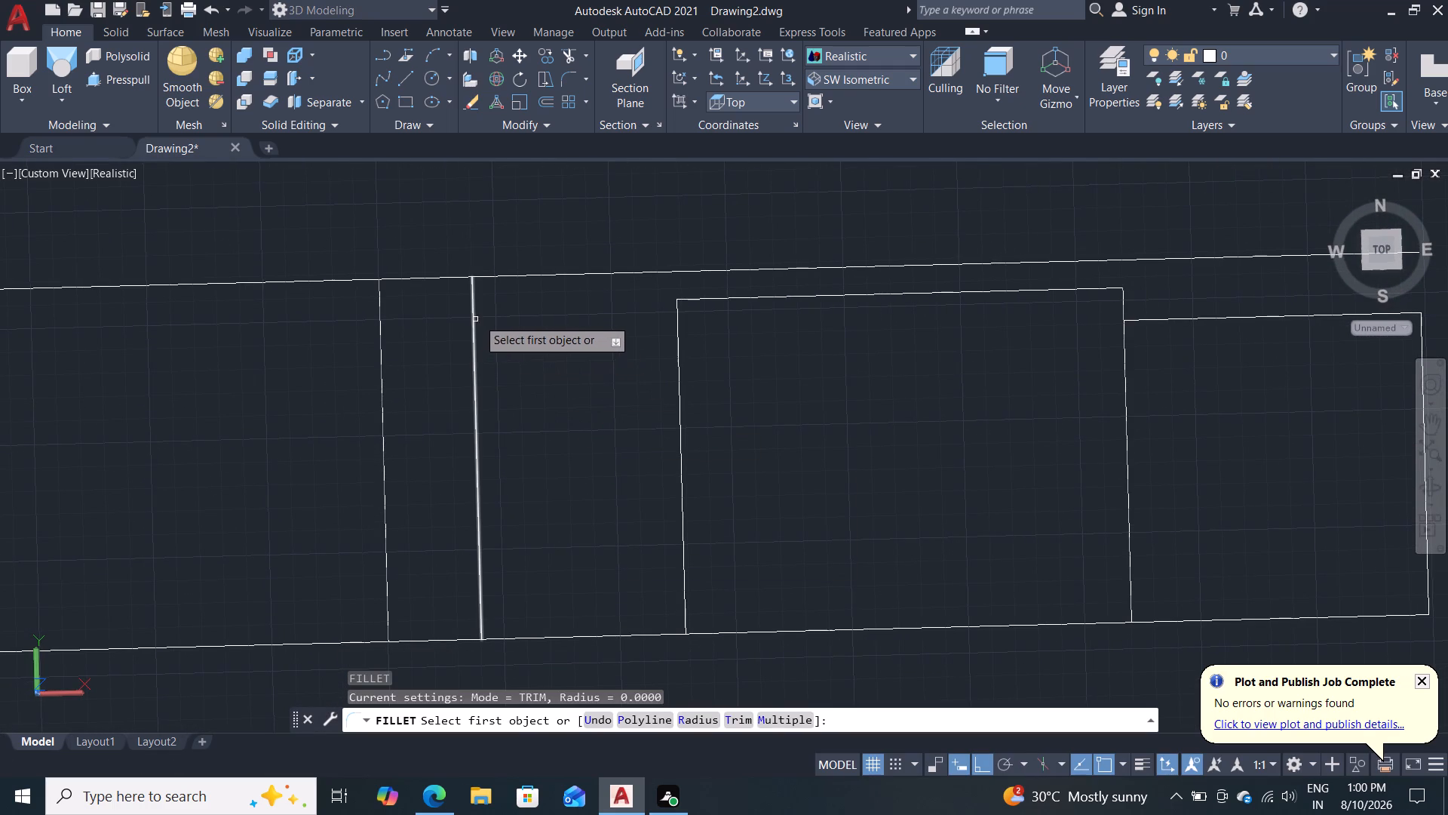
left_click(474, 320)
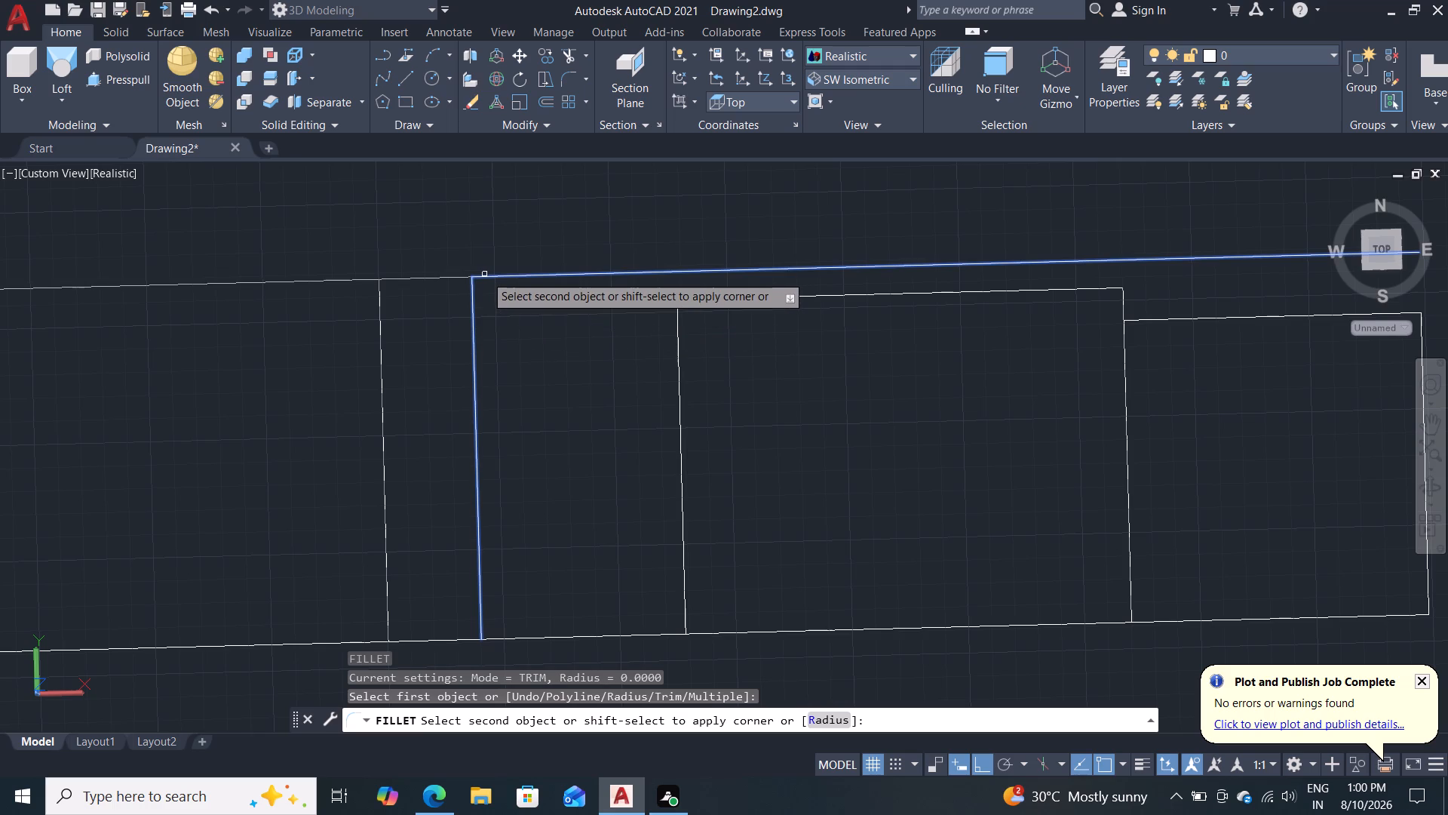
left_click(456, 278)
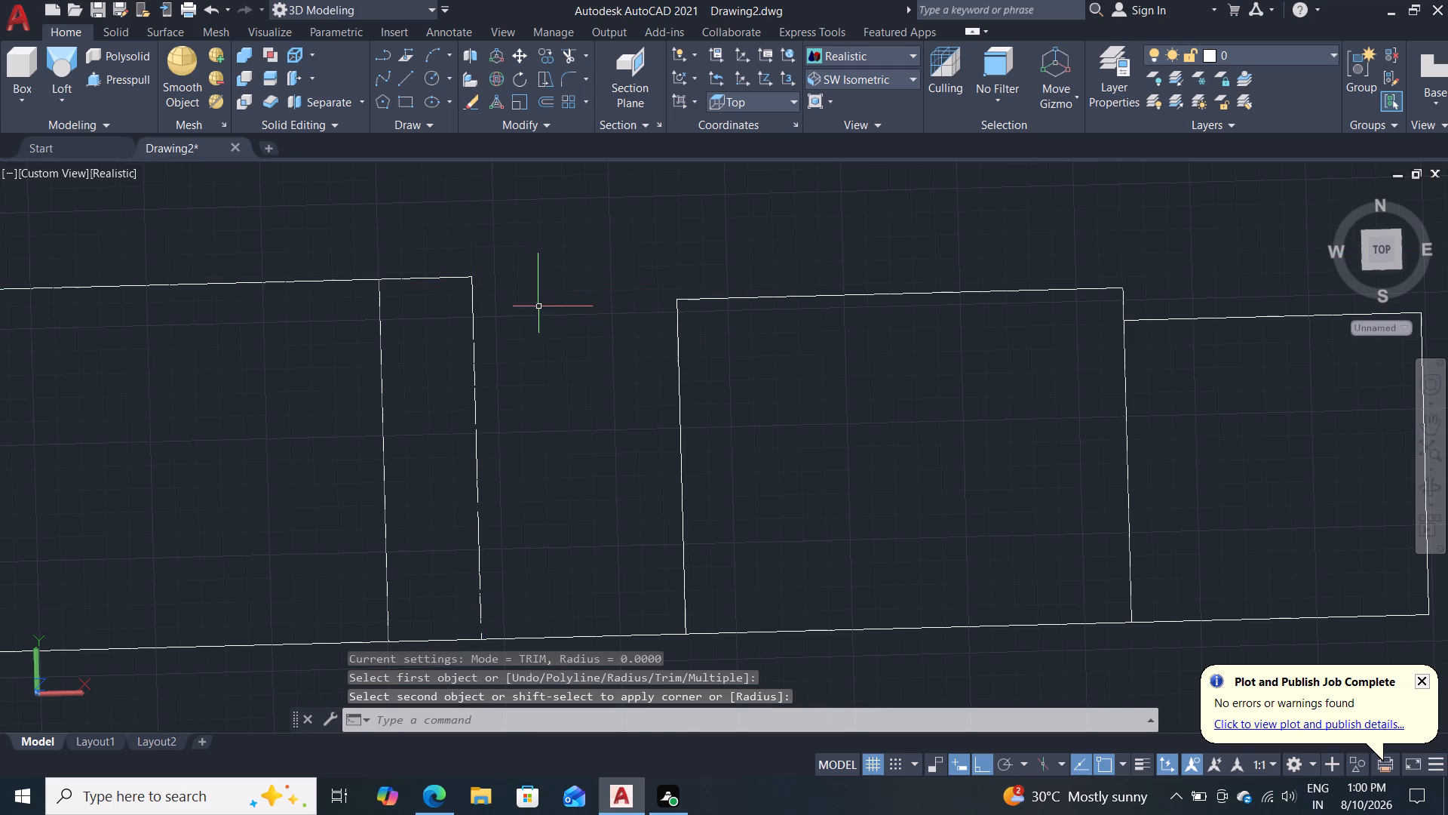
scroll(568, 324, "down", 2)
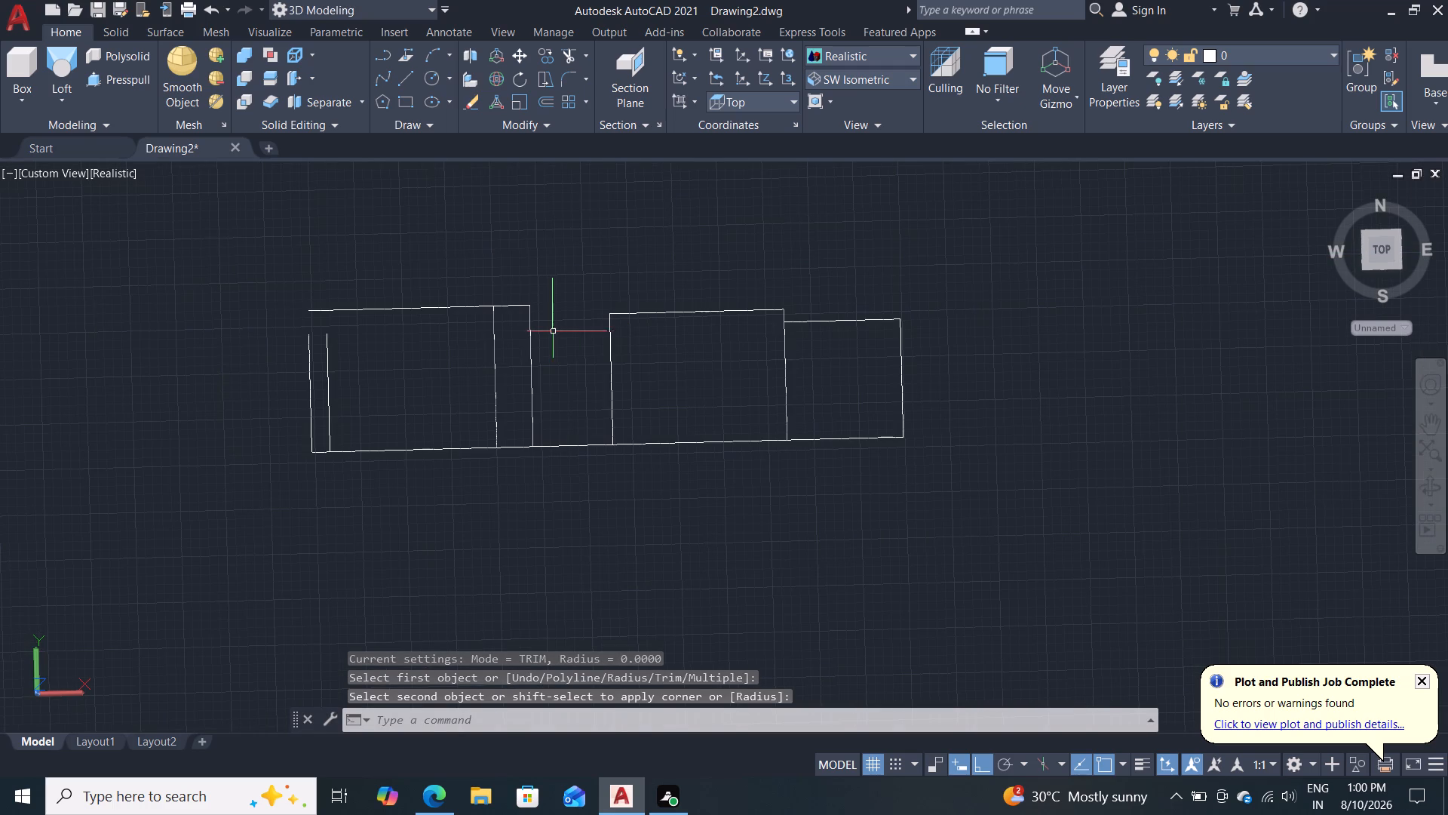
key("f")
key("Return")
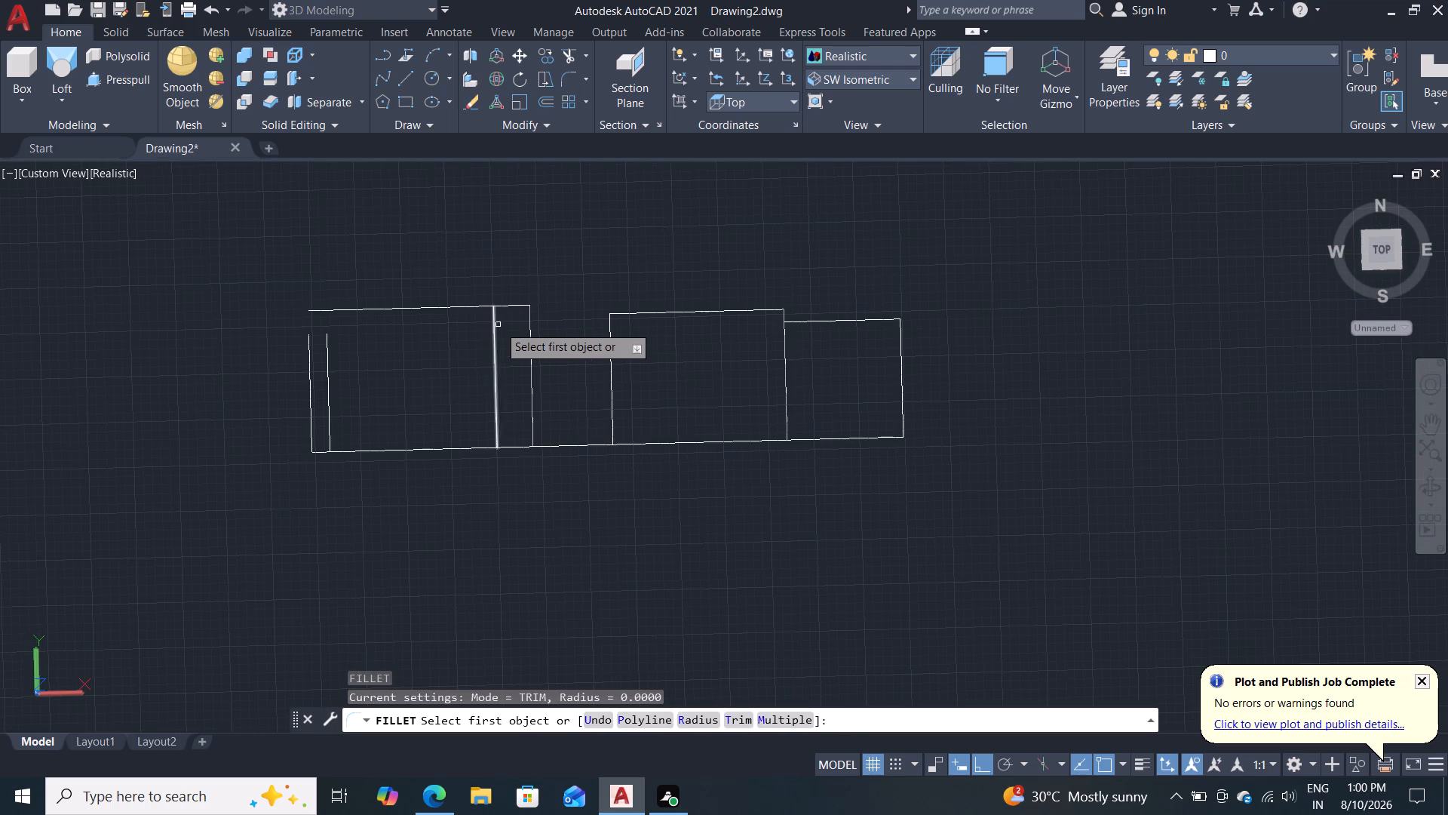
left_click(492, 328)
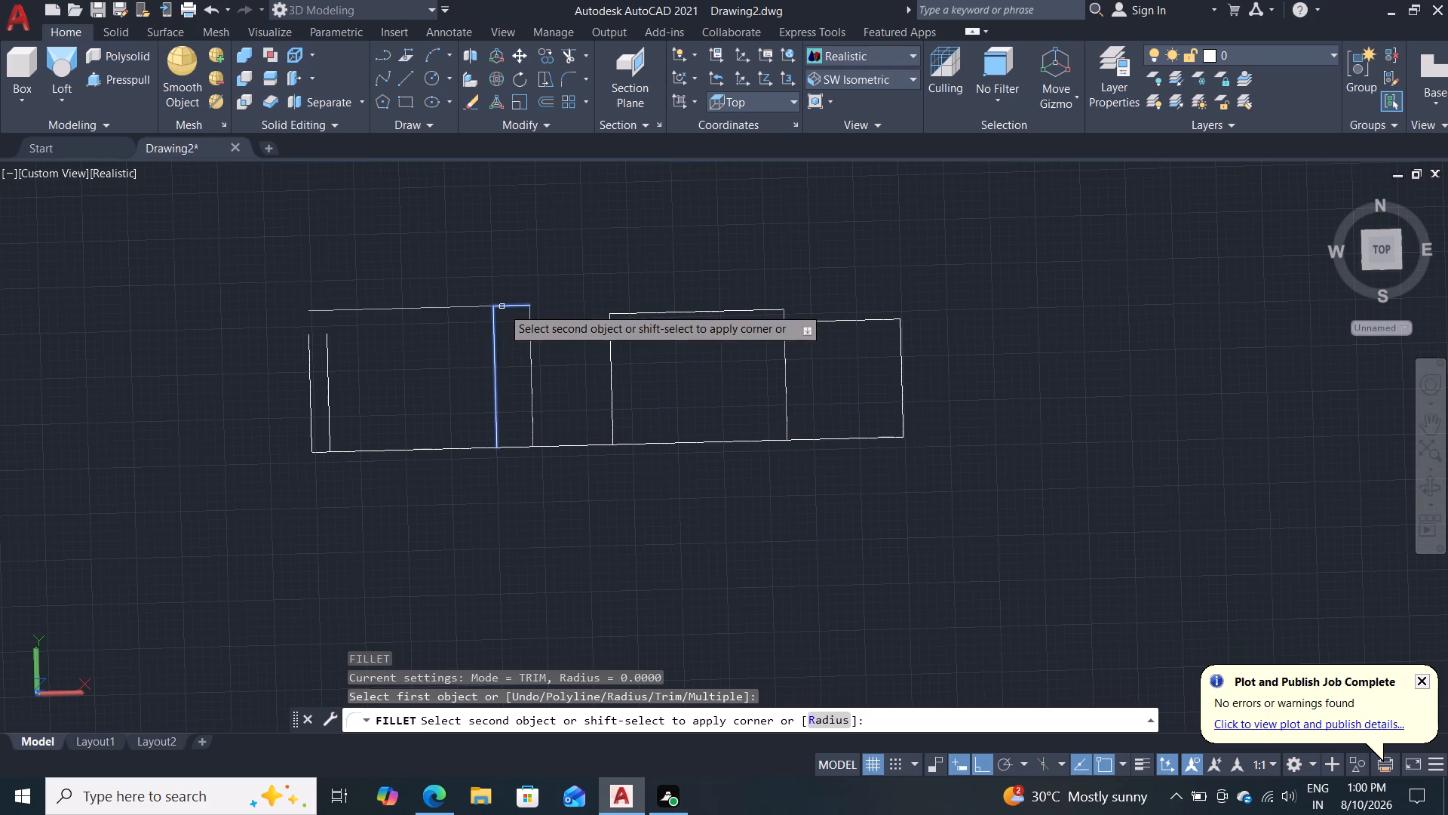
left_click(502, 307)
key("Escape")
Delete the short horizontal segment 39 above the baseline joining the two middle verticals.
scroll(591, 377, "up", 2)
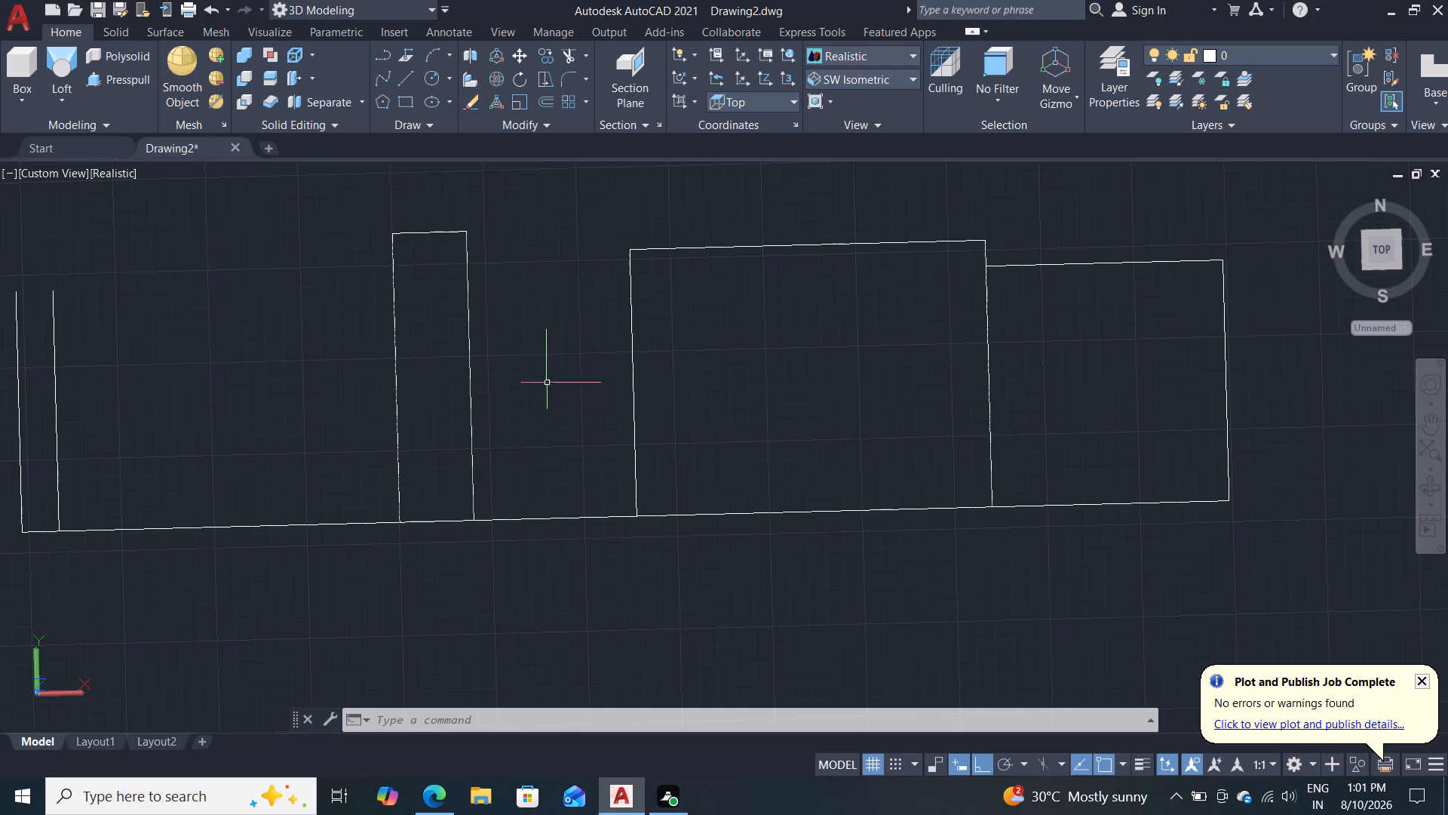
left_click(441, 232)
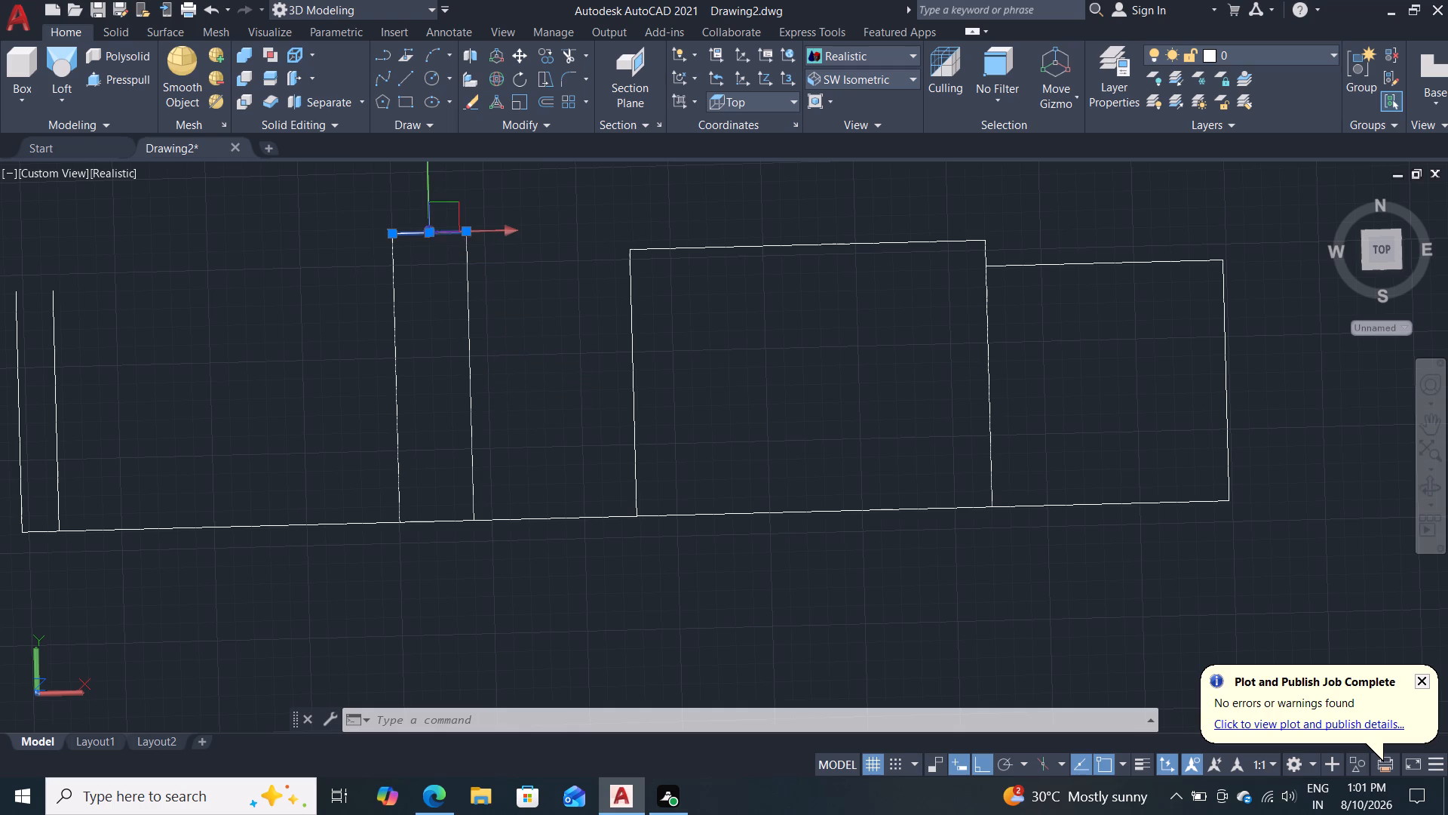
key("Delete")
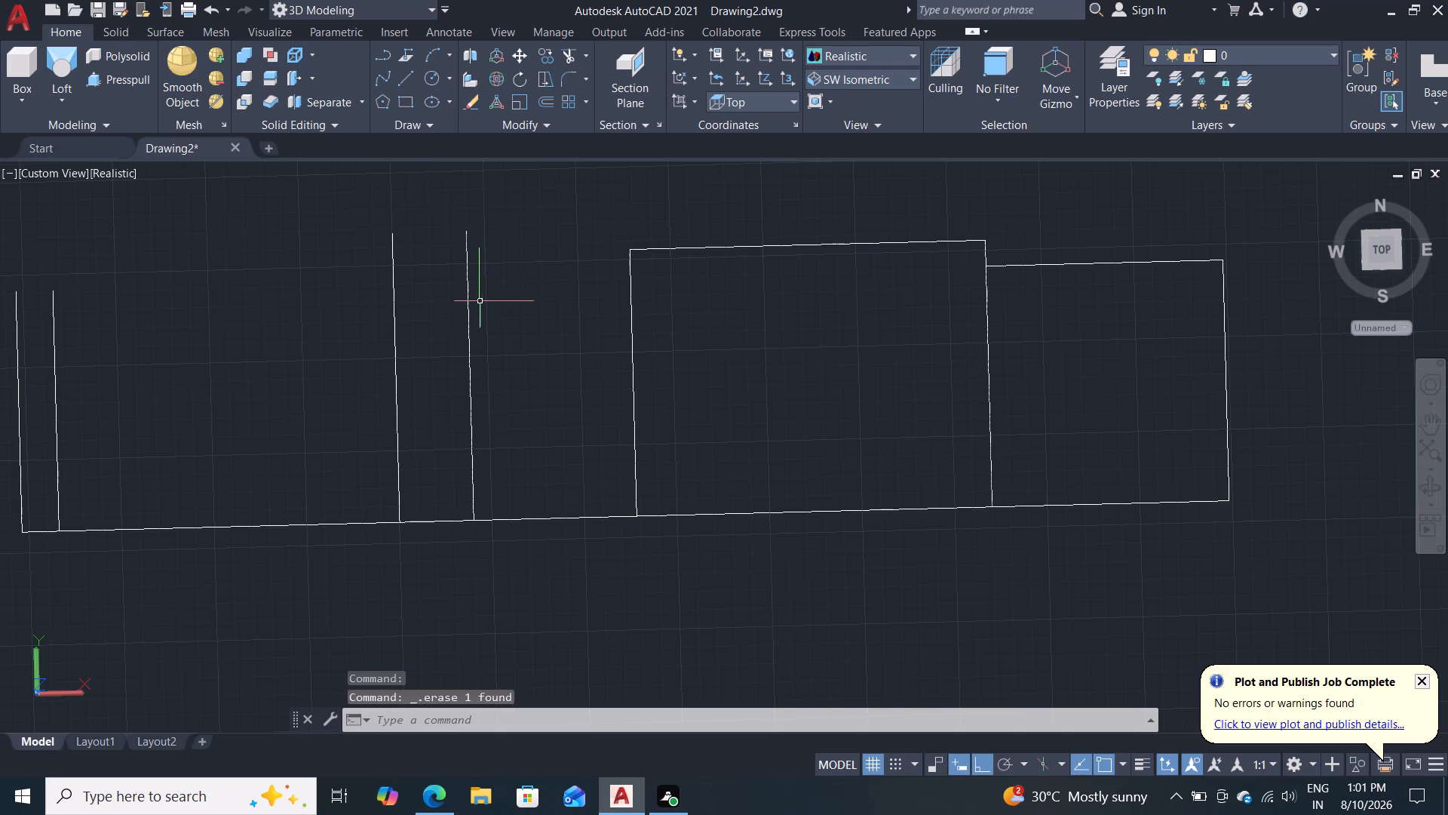
Offset the horizontal baseline 38 units toward positive Y.
scroll(523, 376, "down", 2)
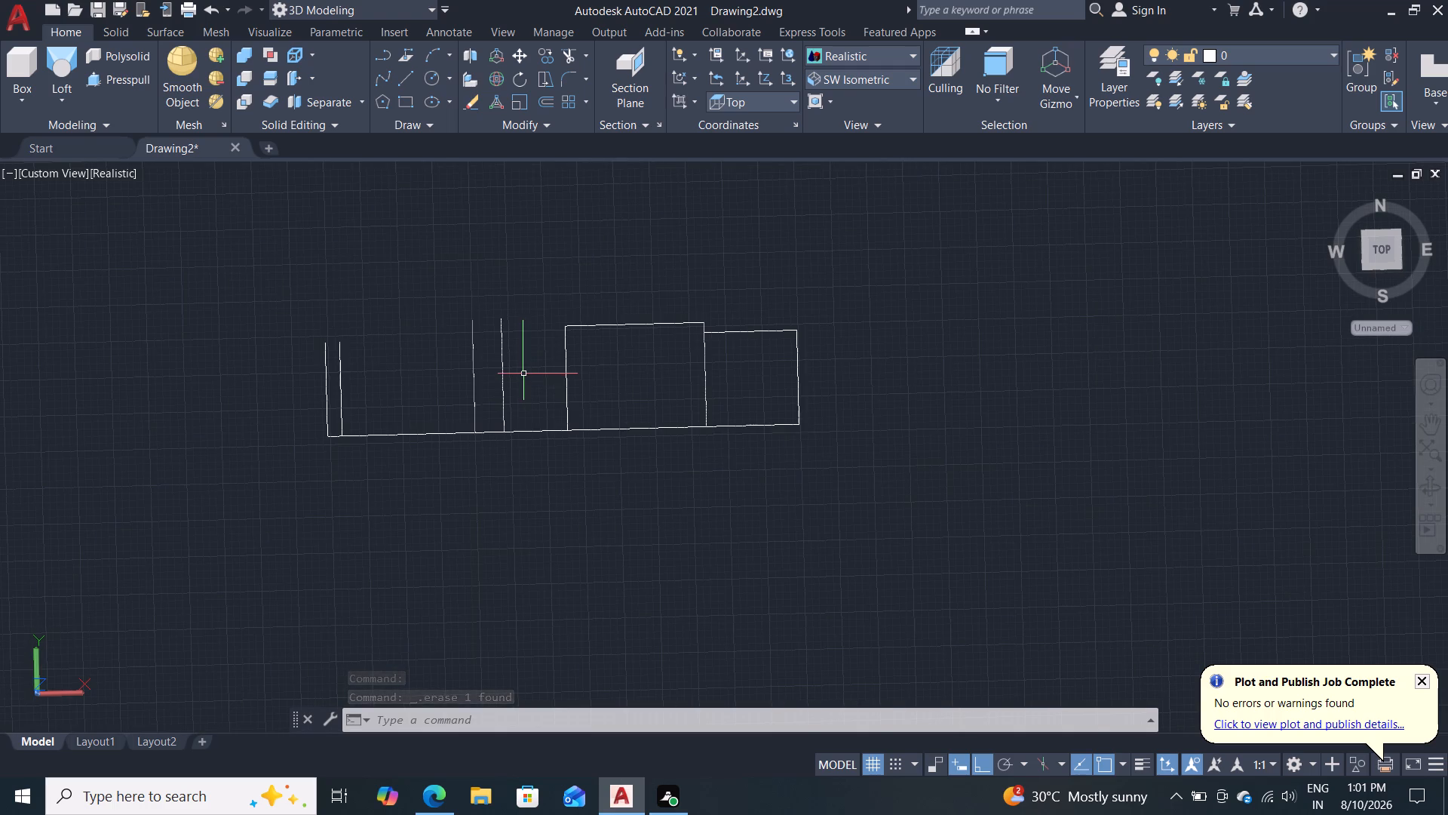
scroll(524, 374, "up", 1)
key("o")
key("Return")
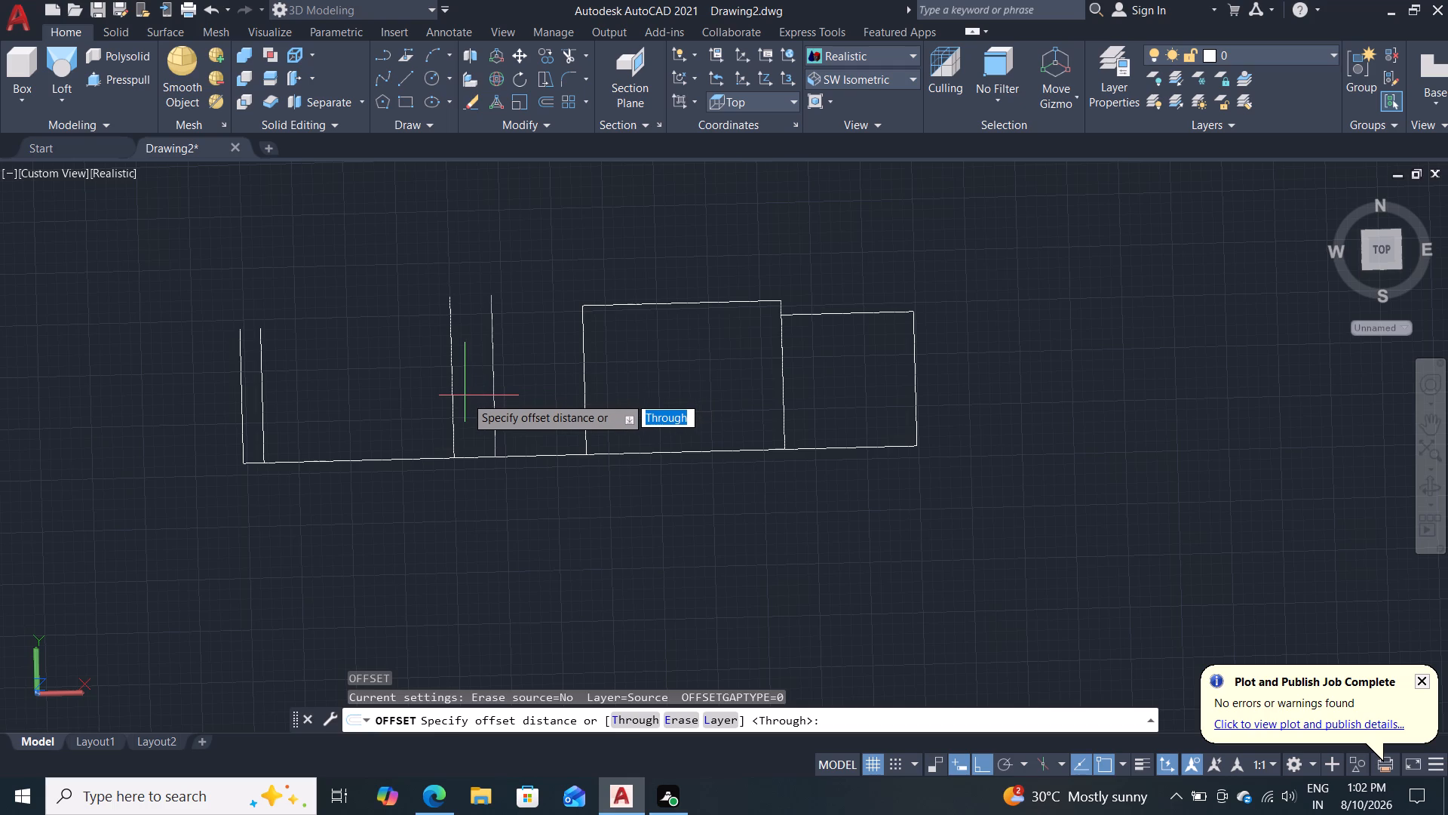
type("38")
key("Return")
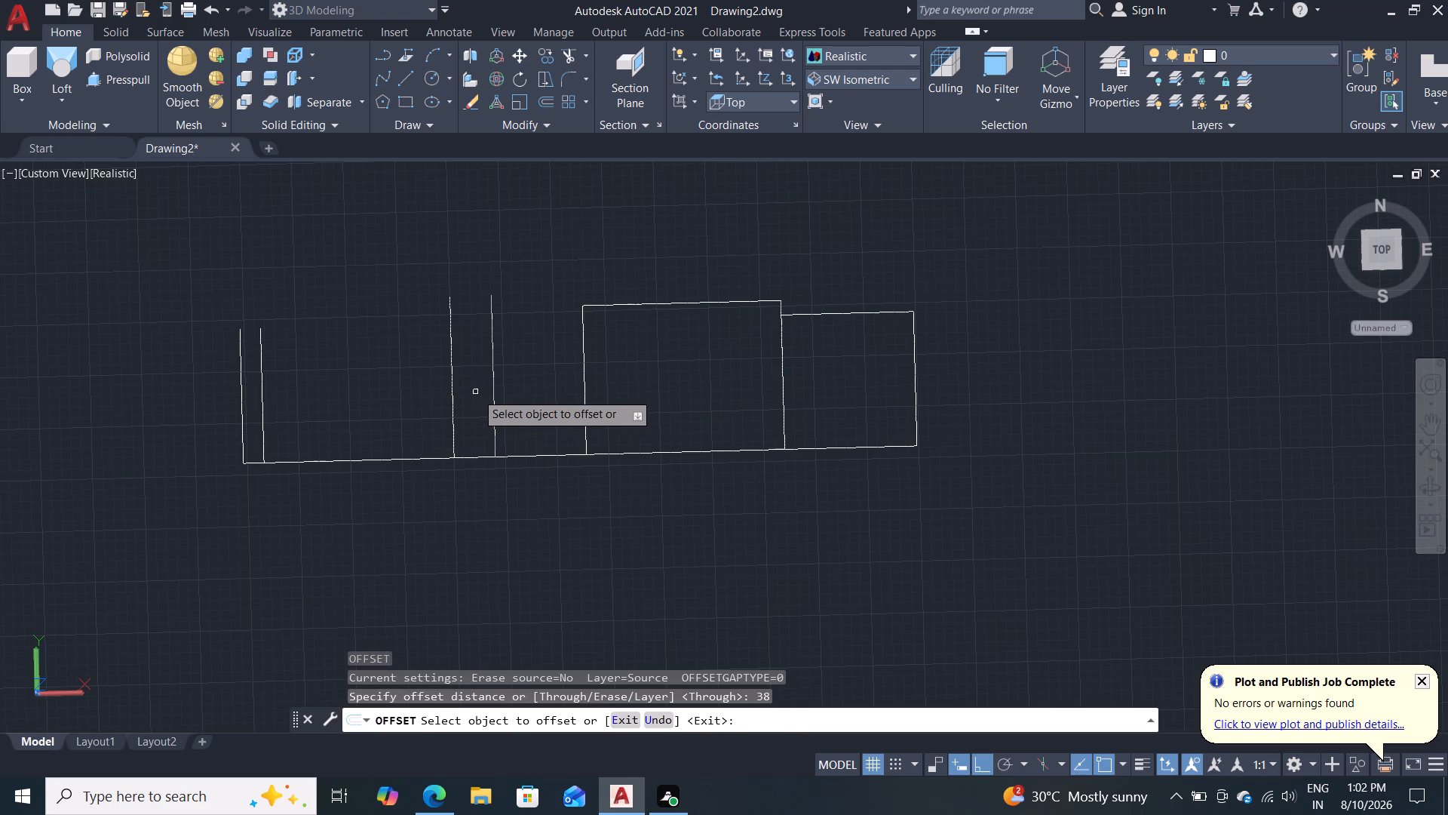
left_click(480, 457)
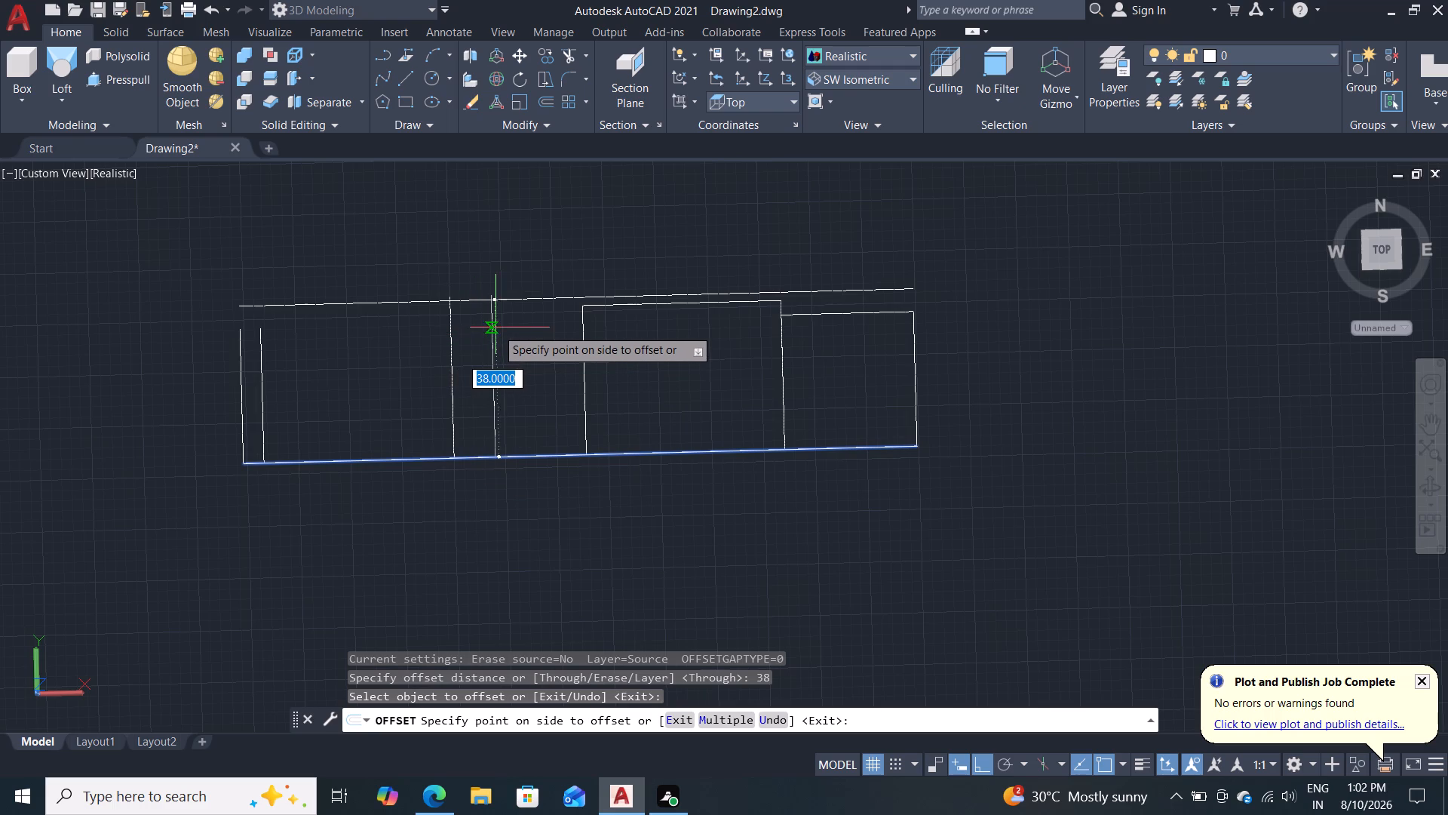
double_click(502, 327)
key("Escape")
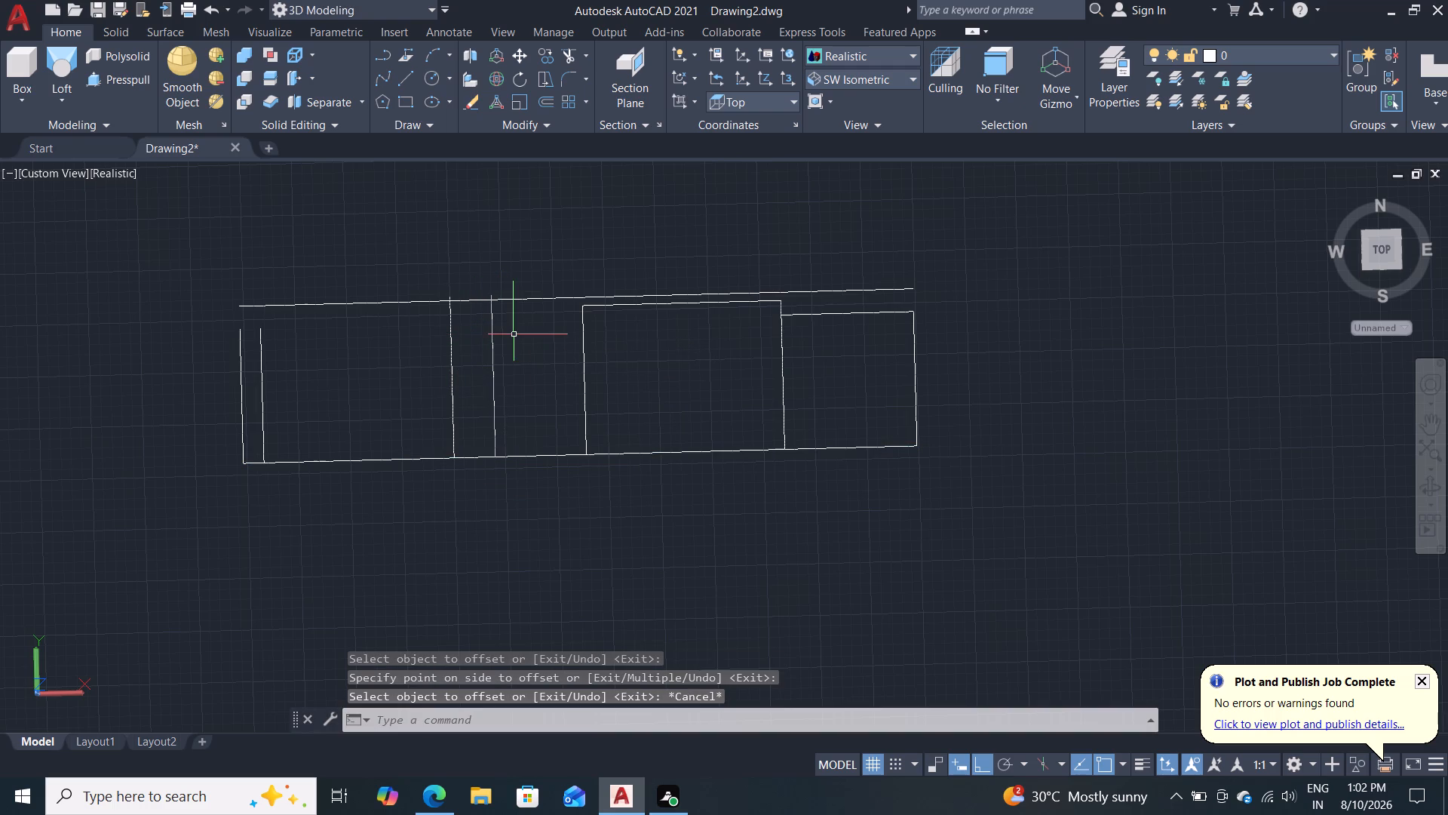
Trim both outer ends of the line 38 above the baseline and the stub above it on the positive-X middle vertical.
scroll(513, 338, "up", 1)
middle_click_drag(525, 347, 530, 401)
key("t")
key("r")
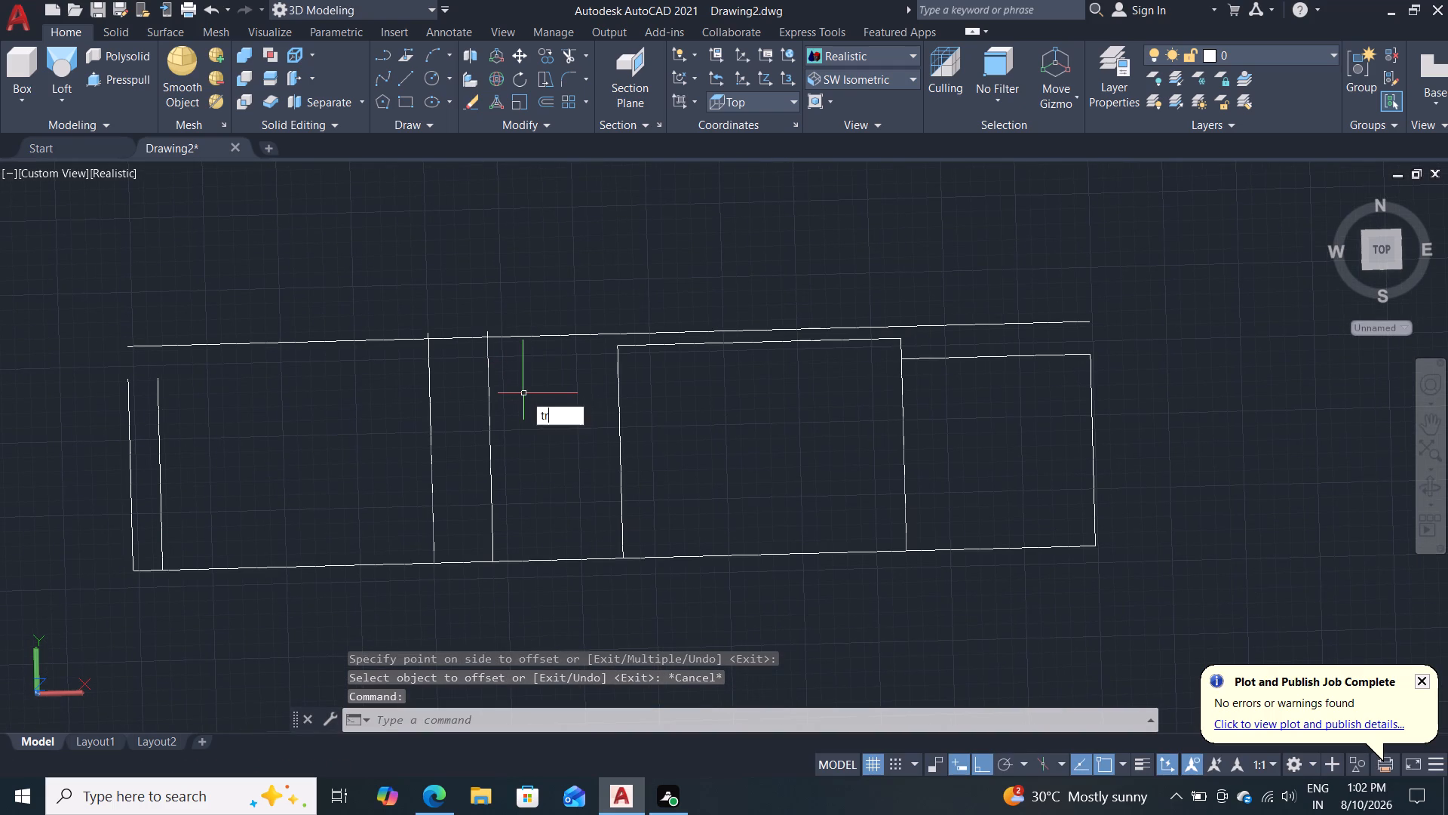
key("Return")
scroll(523, 380, "up", 1)
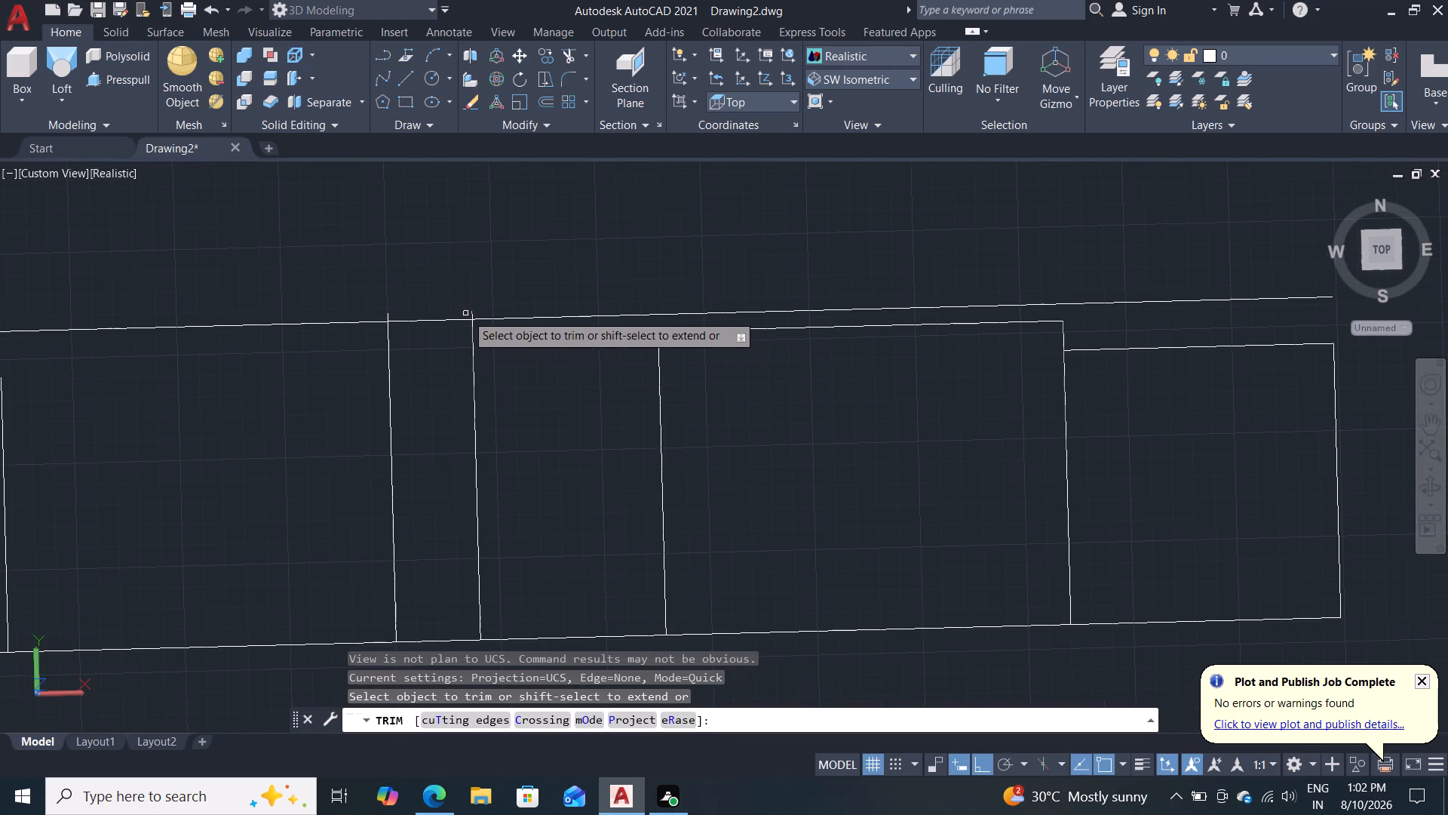
left_click(473, 314)
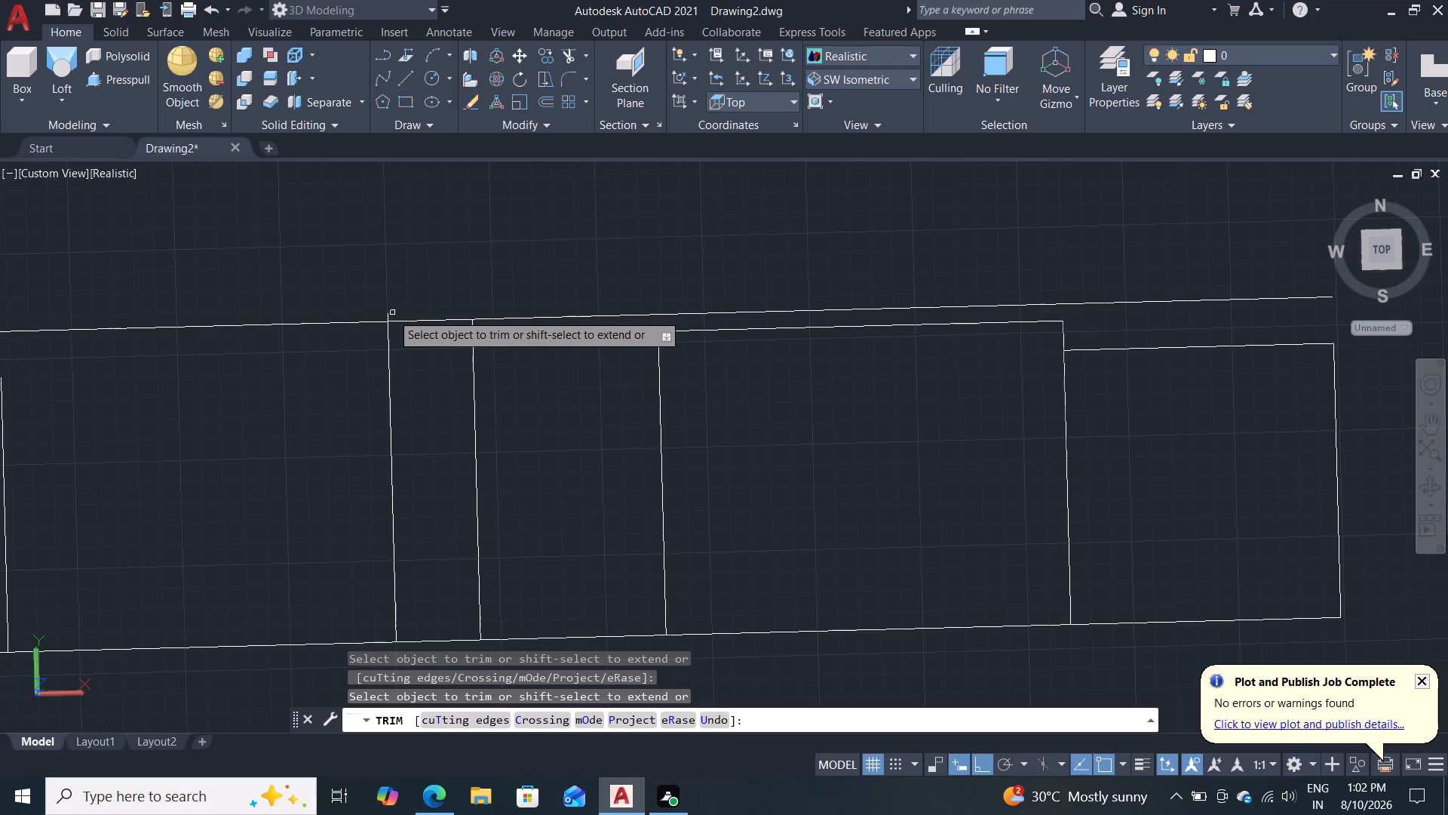
left_click(360, 324)
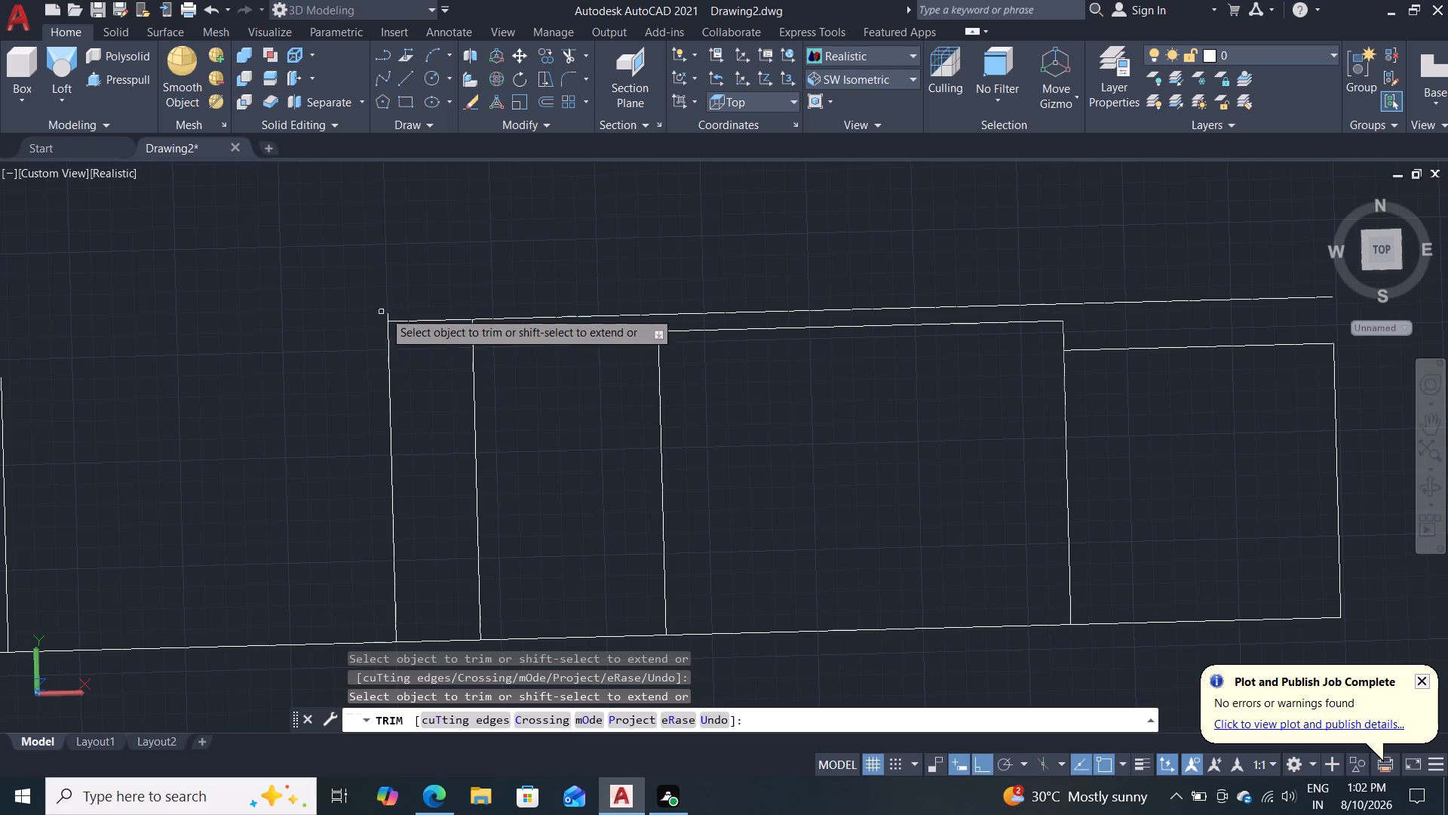
left_click(494, 320)
key("grave")
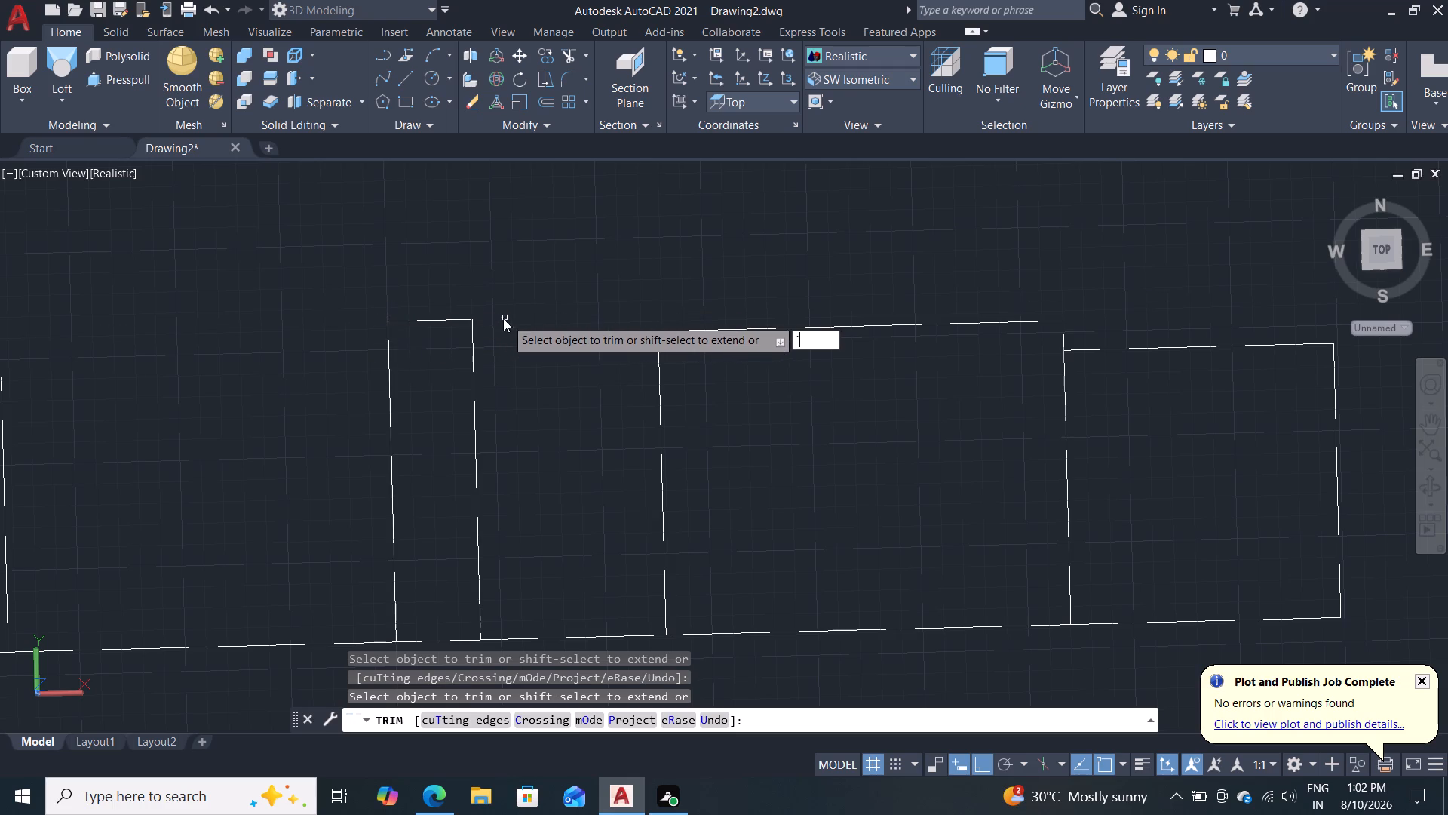
key("Escape")
key("Escape")
Fillet the narrow step's negative-X vertical with the line 38 above the baseline at zero radius.
key("f")
key("Return")
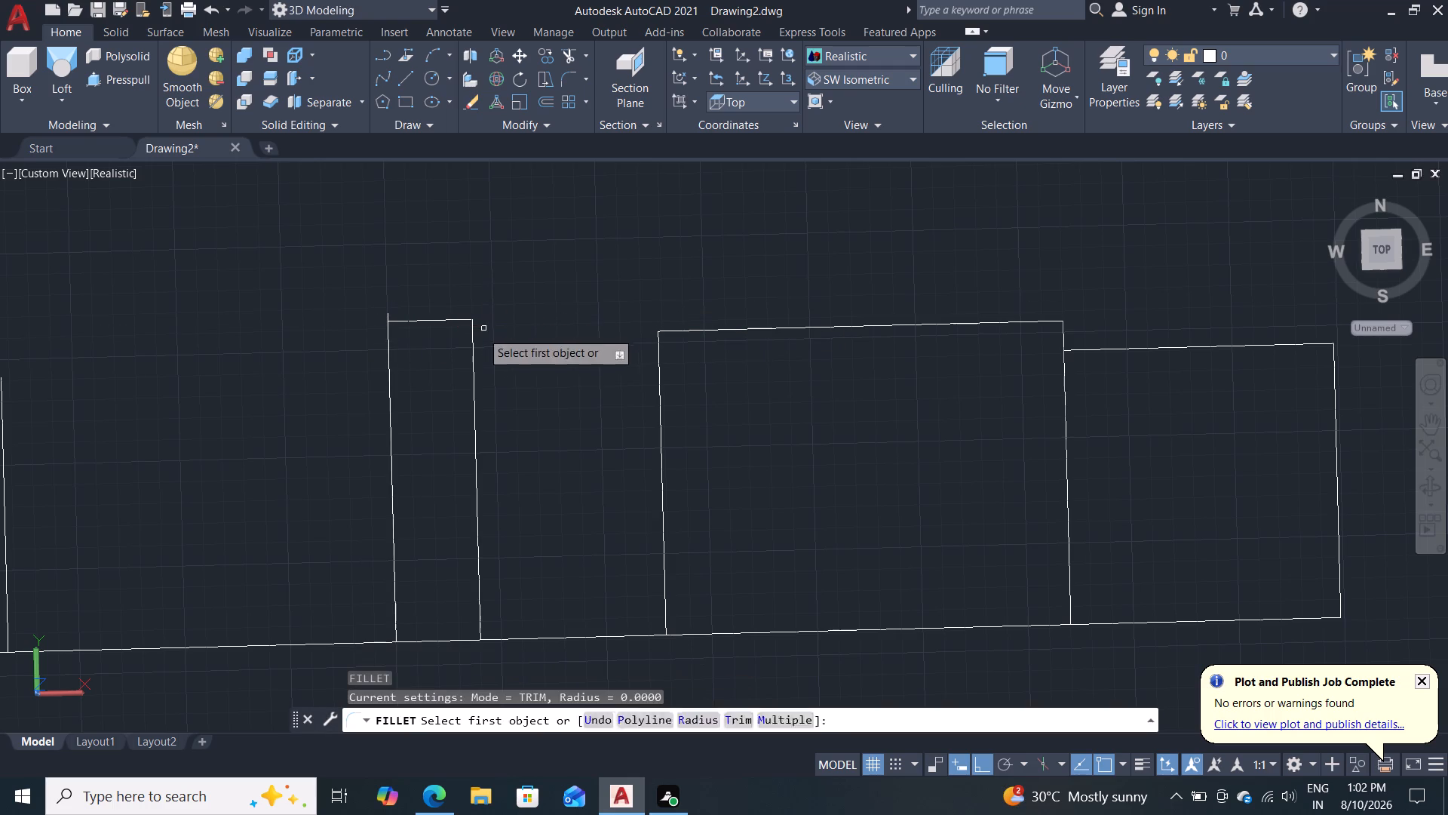
left_click(387, 349)
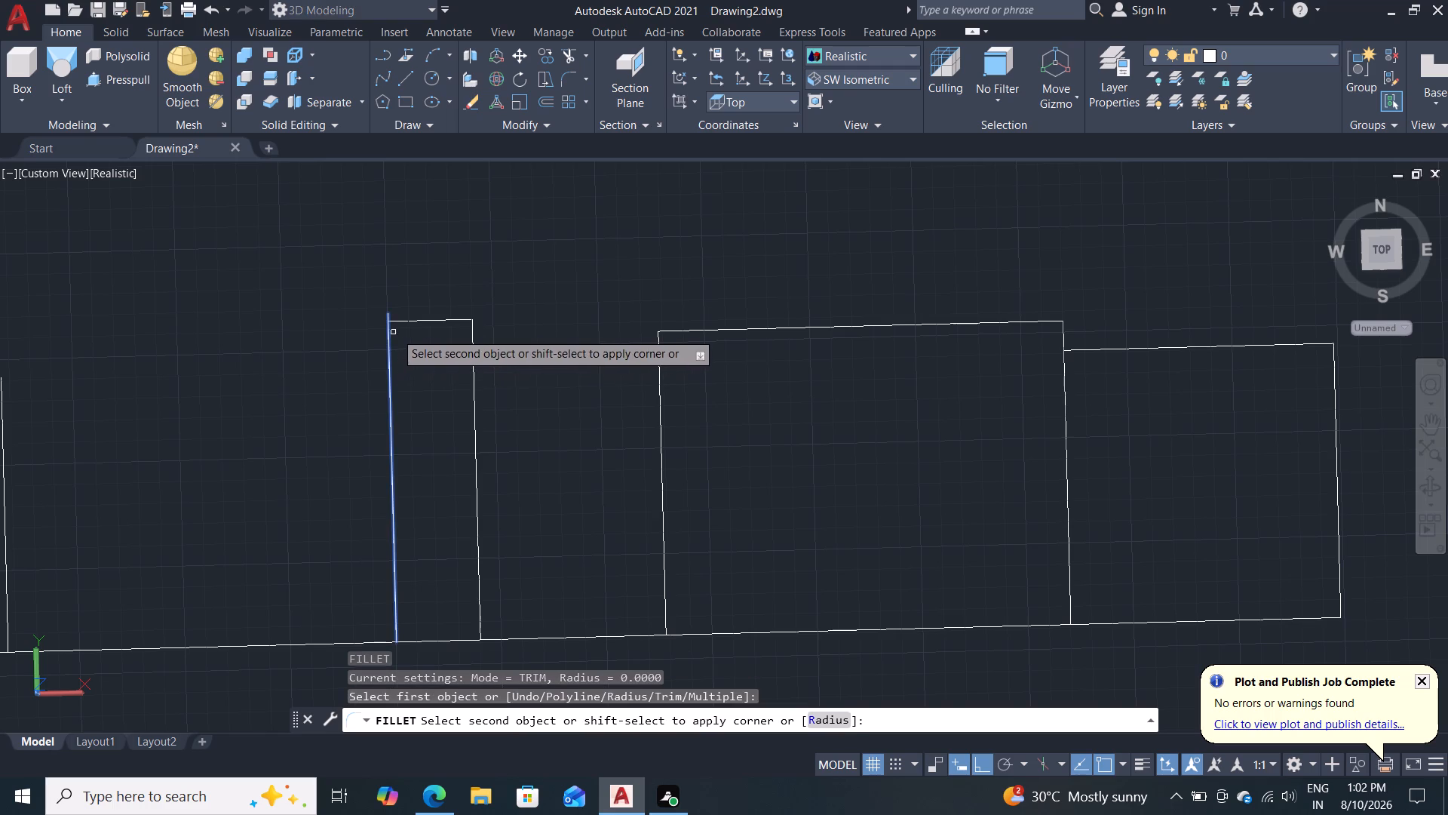
double_click(409, 320)
key("Escape")
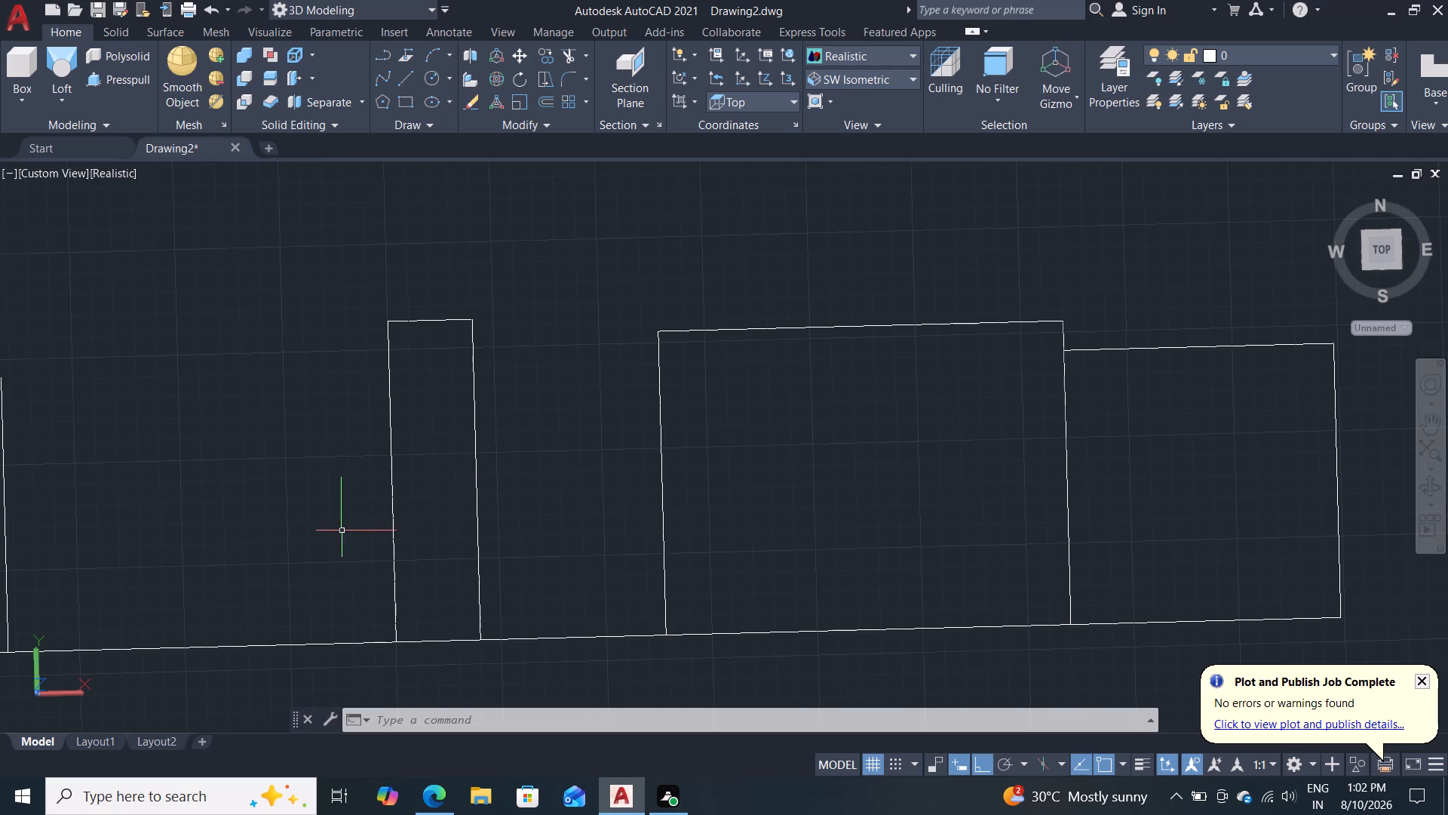
Offset the horizontal baseline 39 units toward positive Y.
scroll(358, 507, "down", 3)
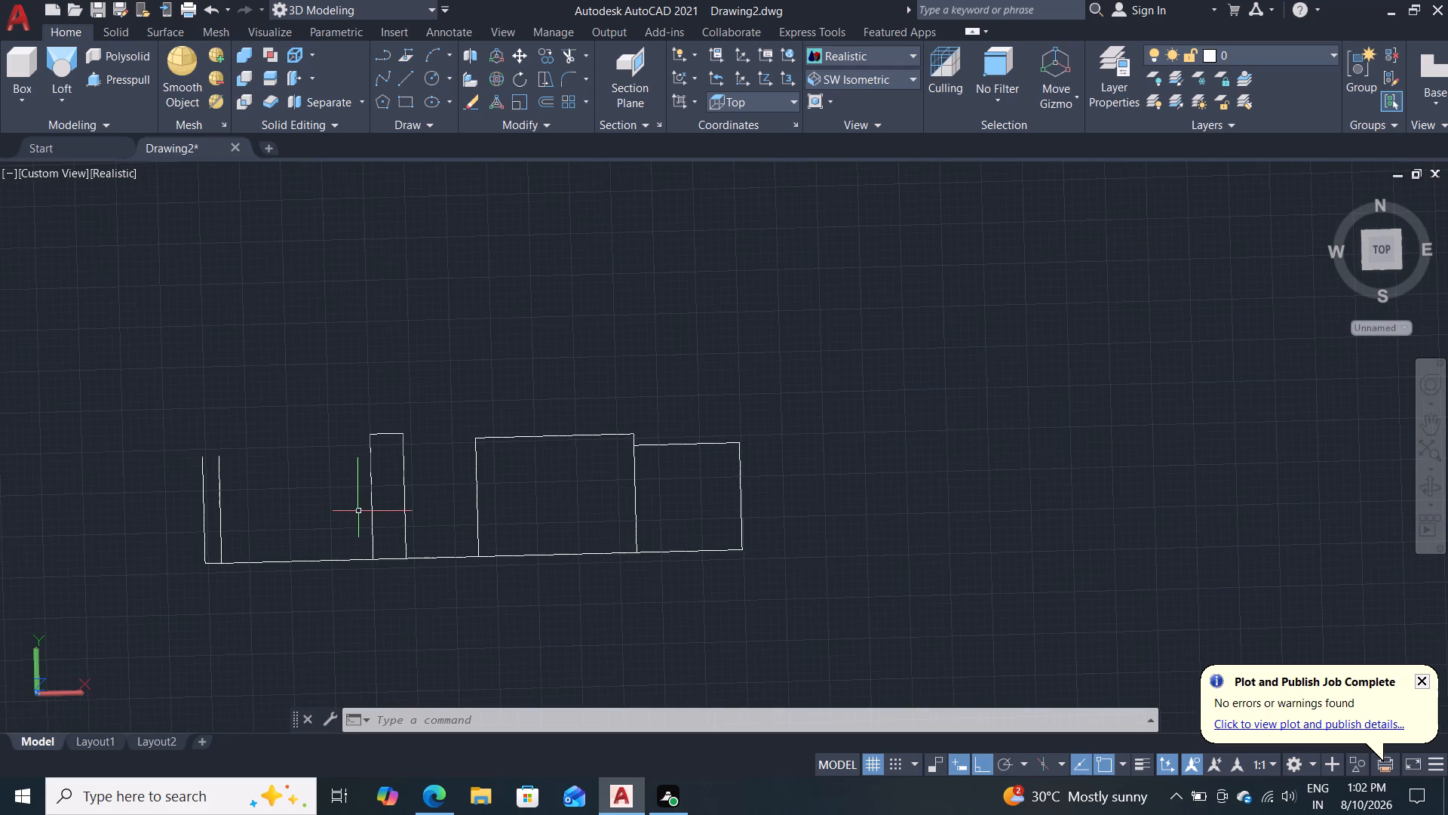
scroll(354, 515, "up", 2)
middle_click_drag(308, 502, 345, 475)
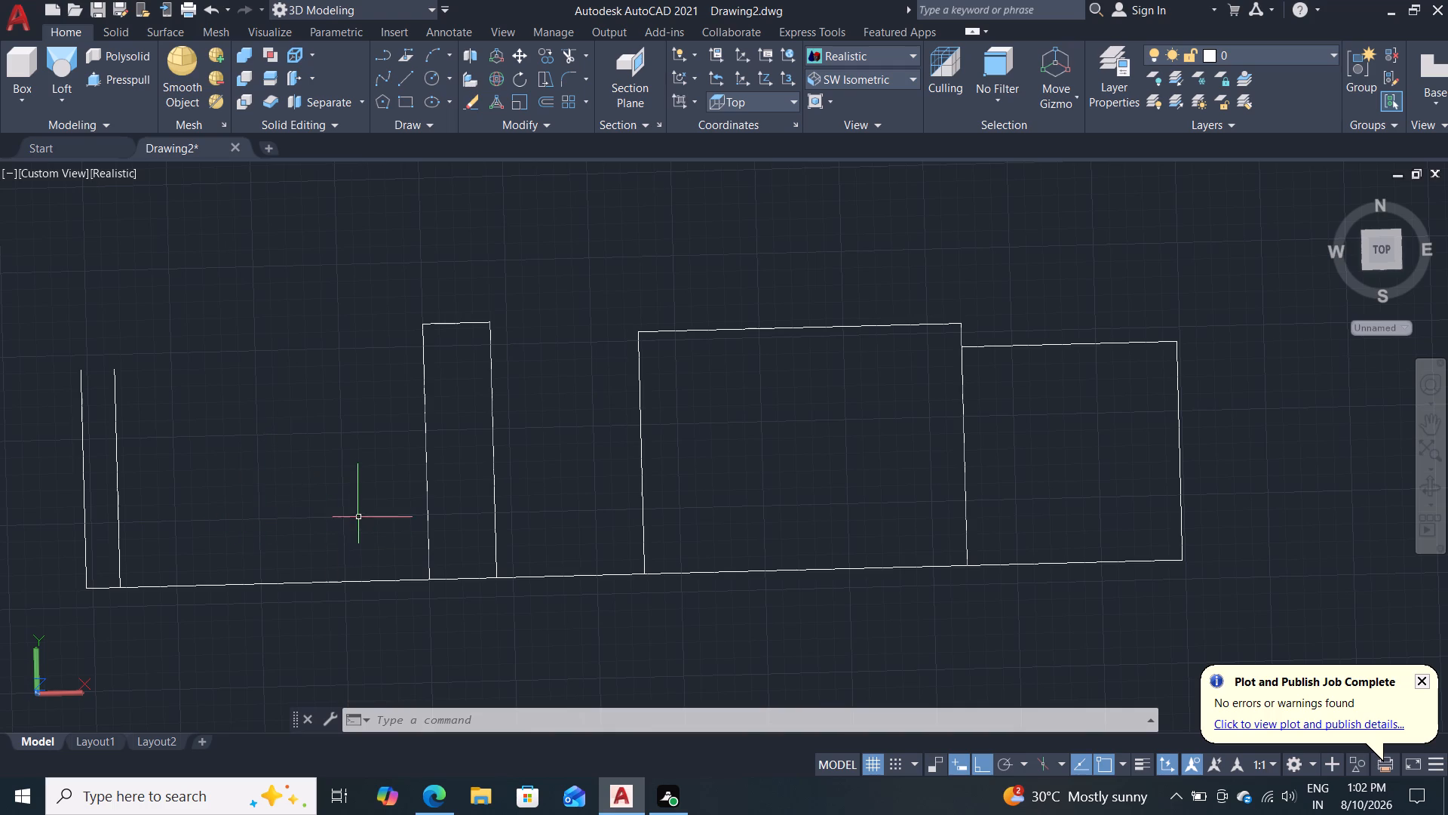
key("o")
key("Return")
type("39")
key("Return")
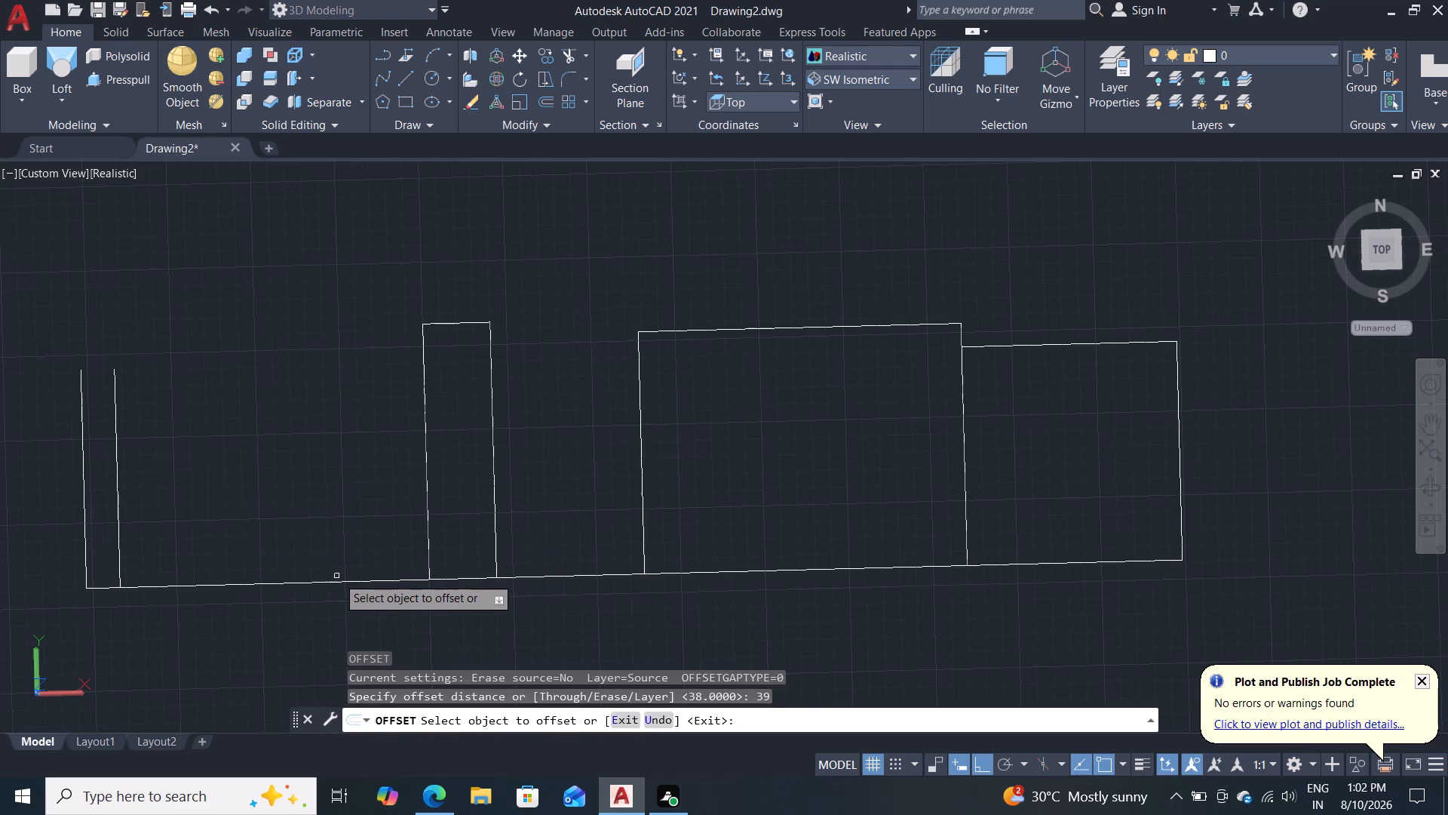
left_click(345, 583)
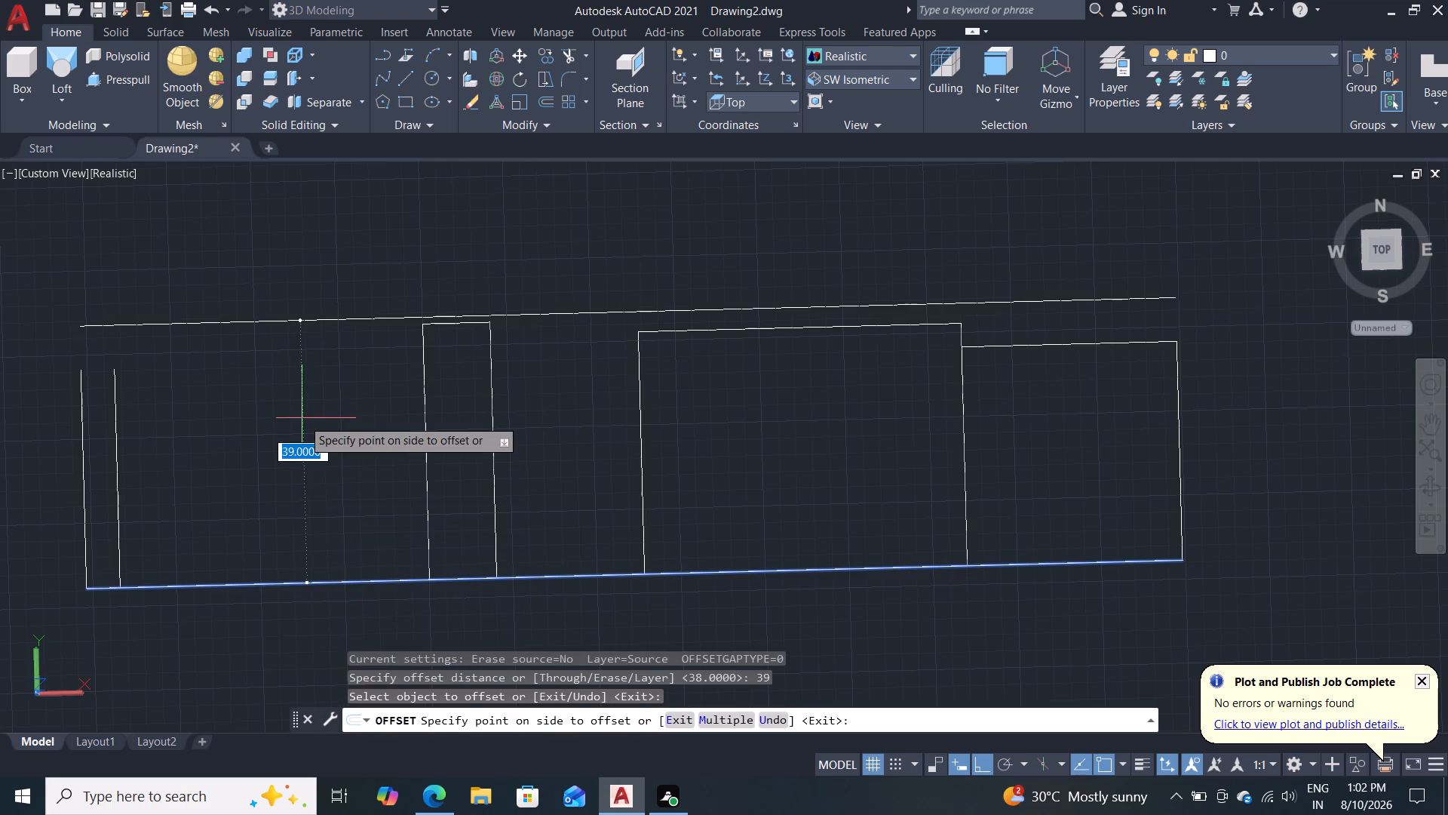
left_click(302, 419)
key("Escape")
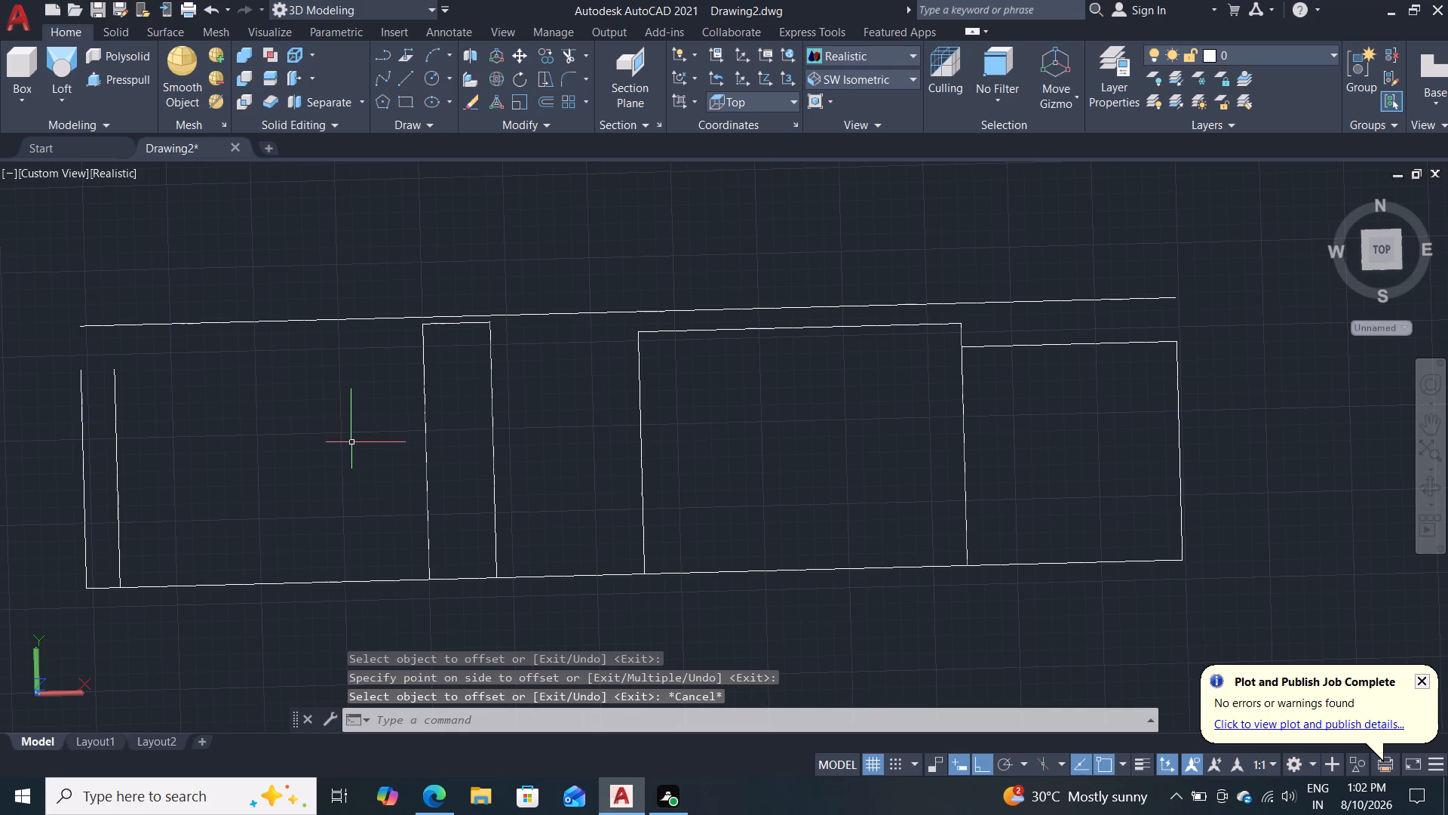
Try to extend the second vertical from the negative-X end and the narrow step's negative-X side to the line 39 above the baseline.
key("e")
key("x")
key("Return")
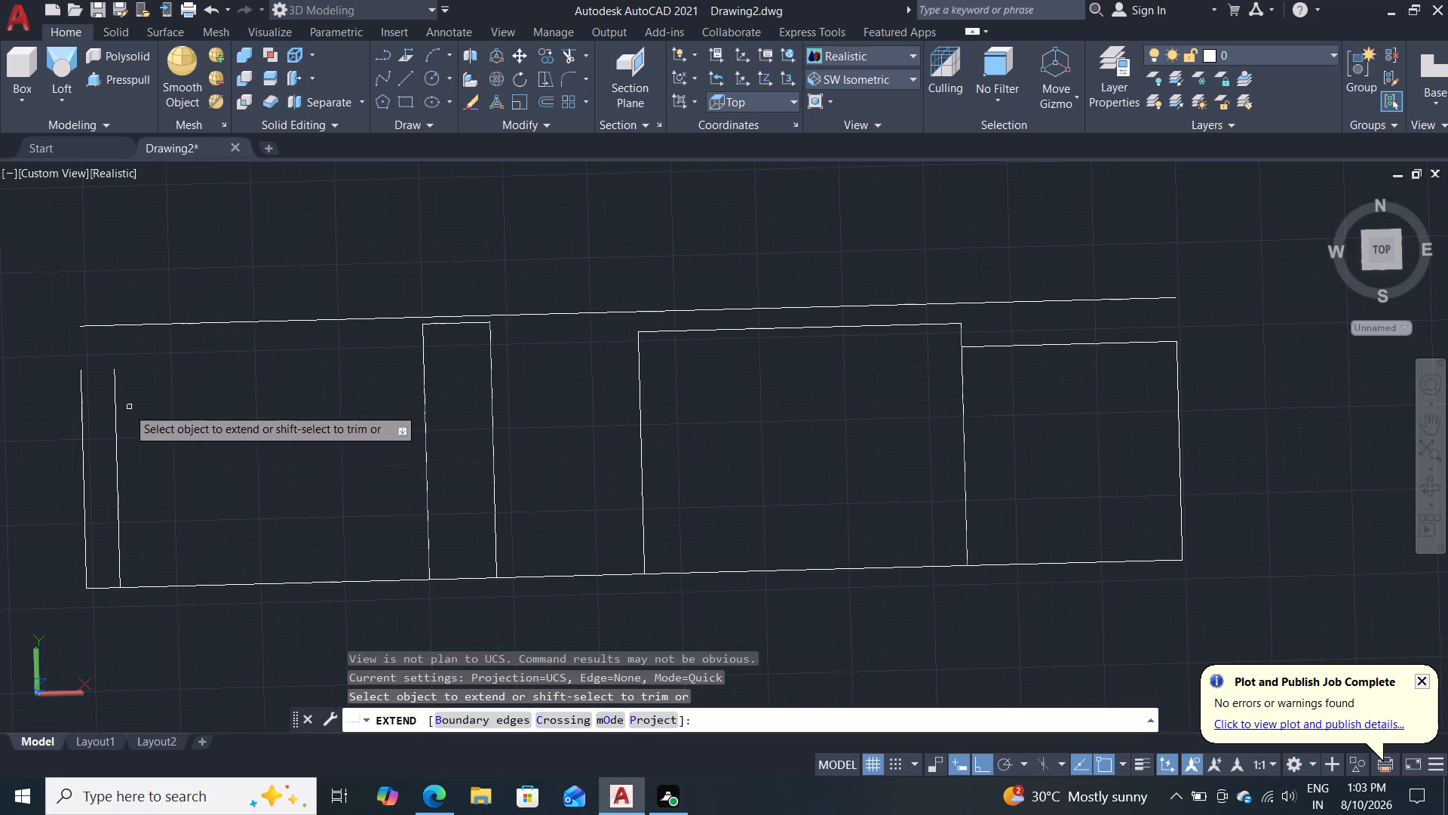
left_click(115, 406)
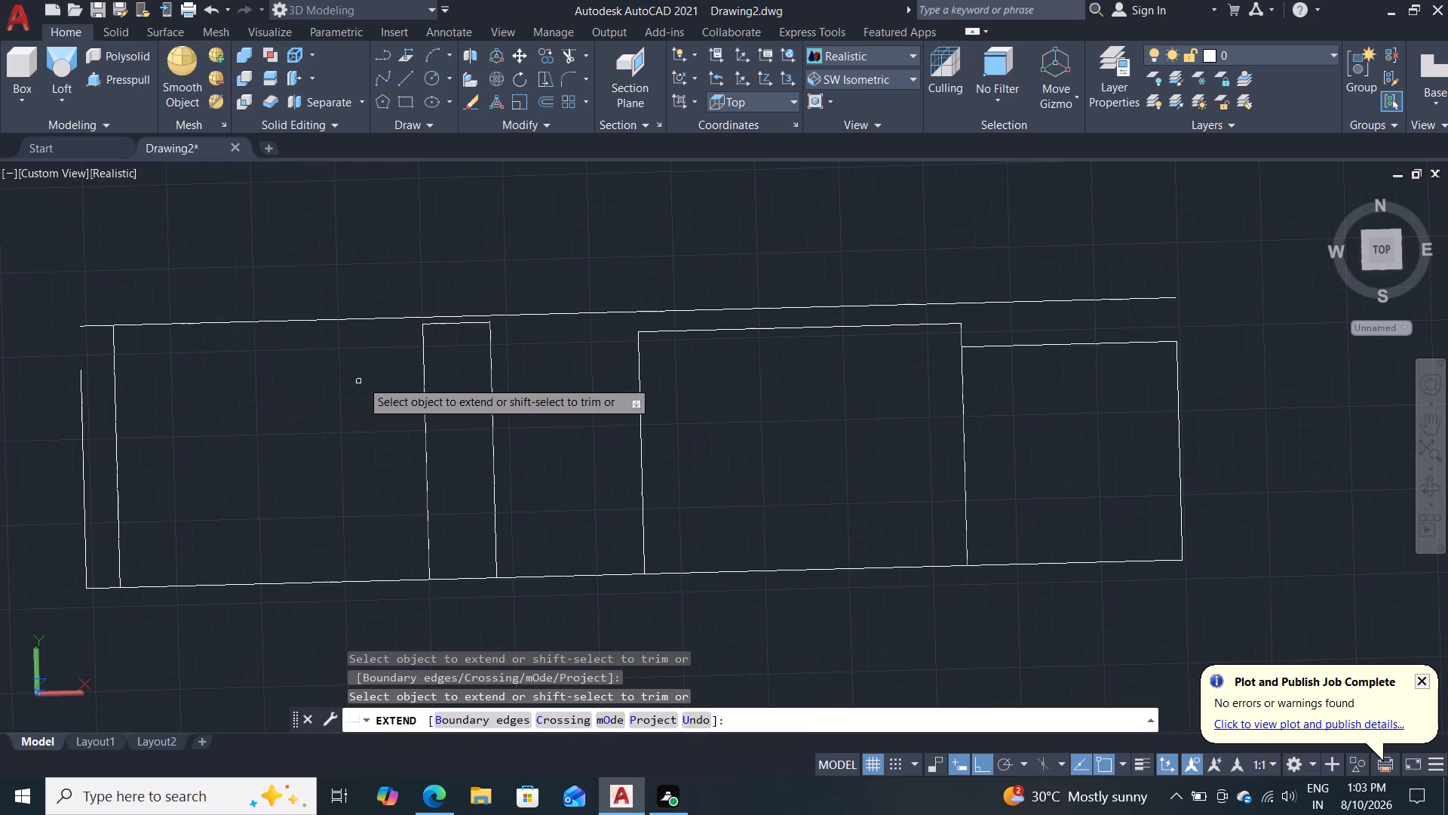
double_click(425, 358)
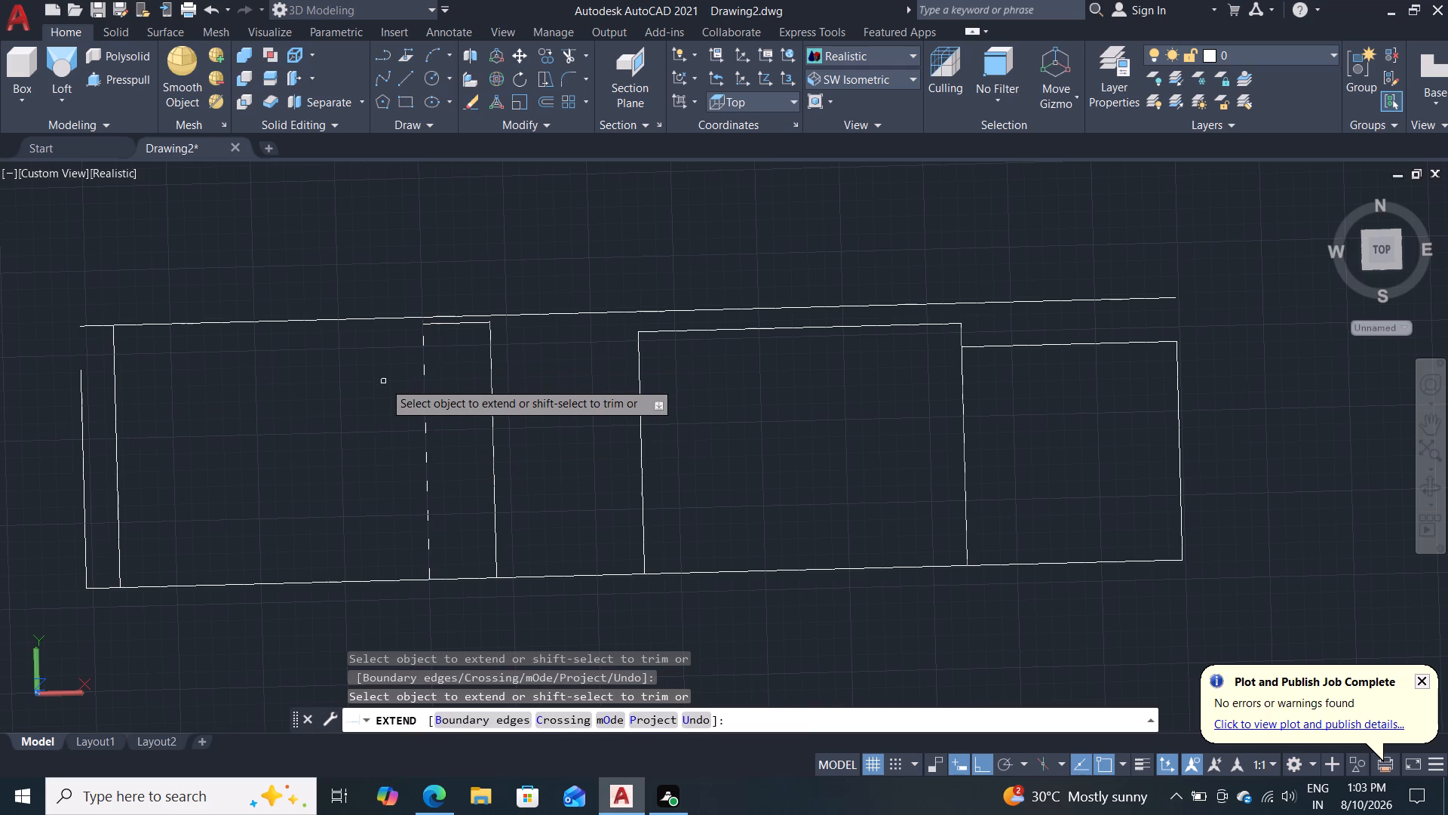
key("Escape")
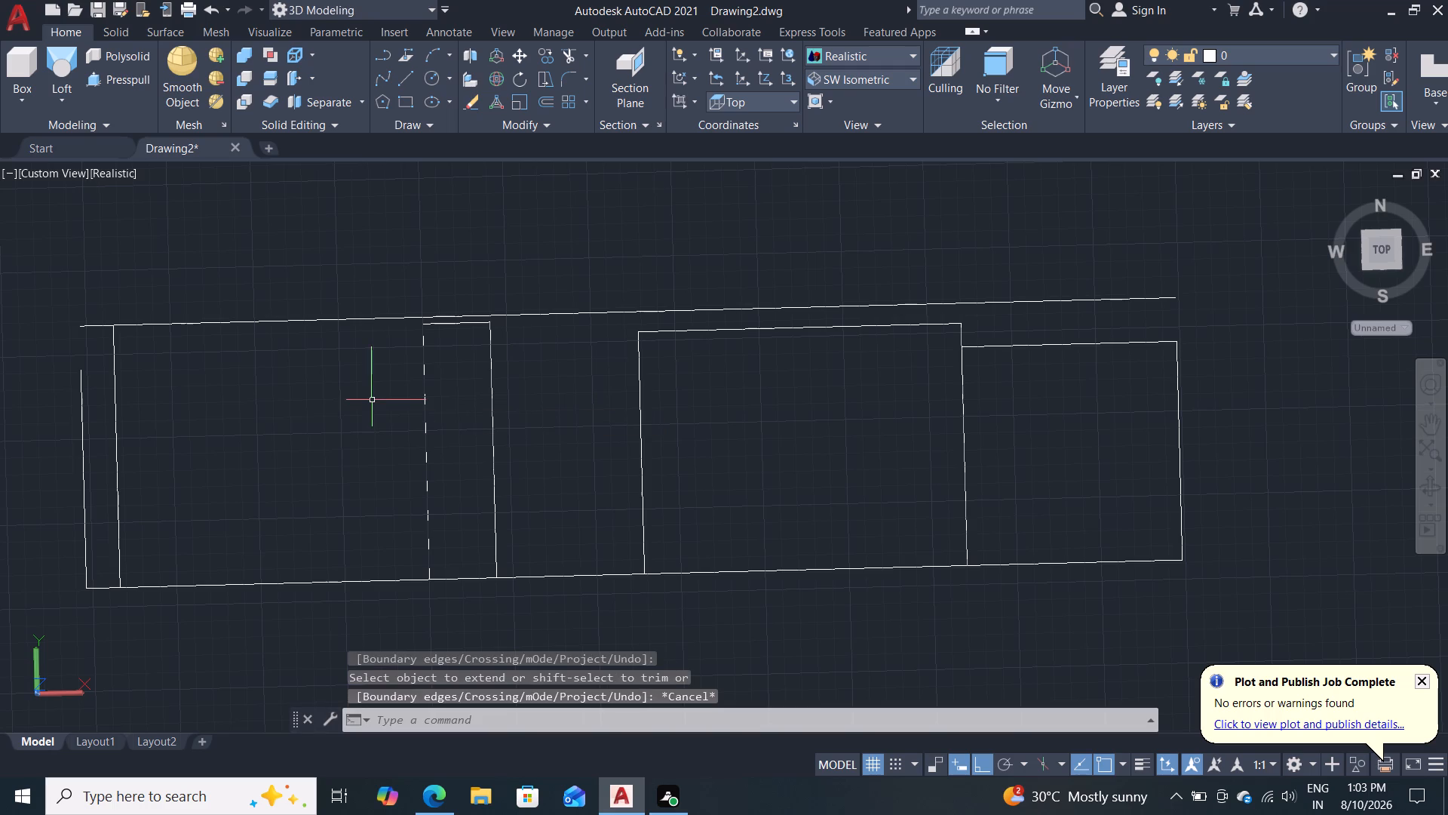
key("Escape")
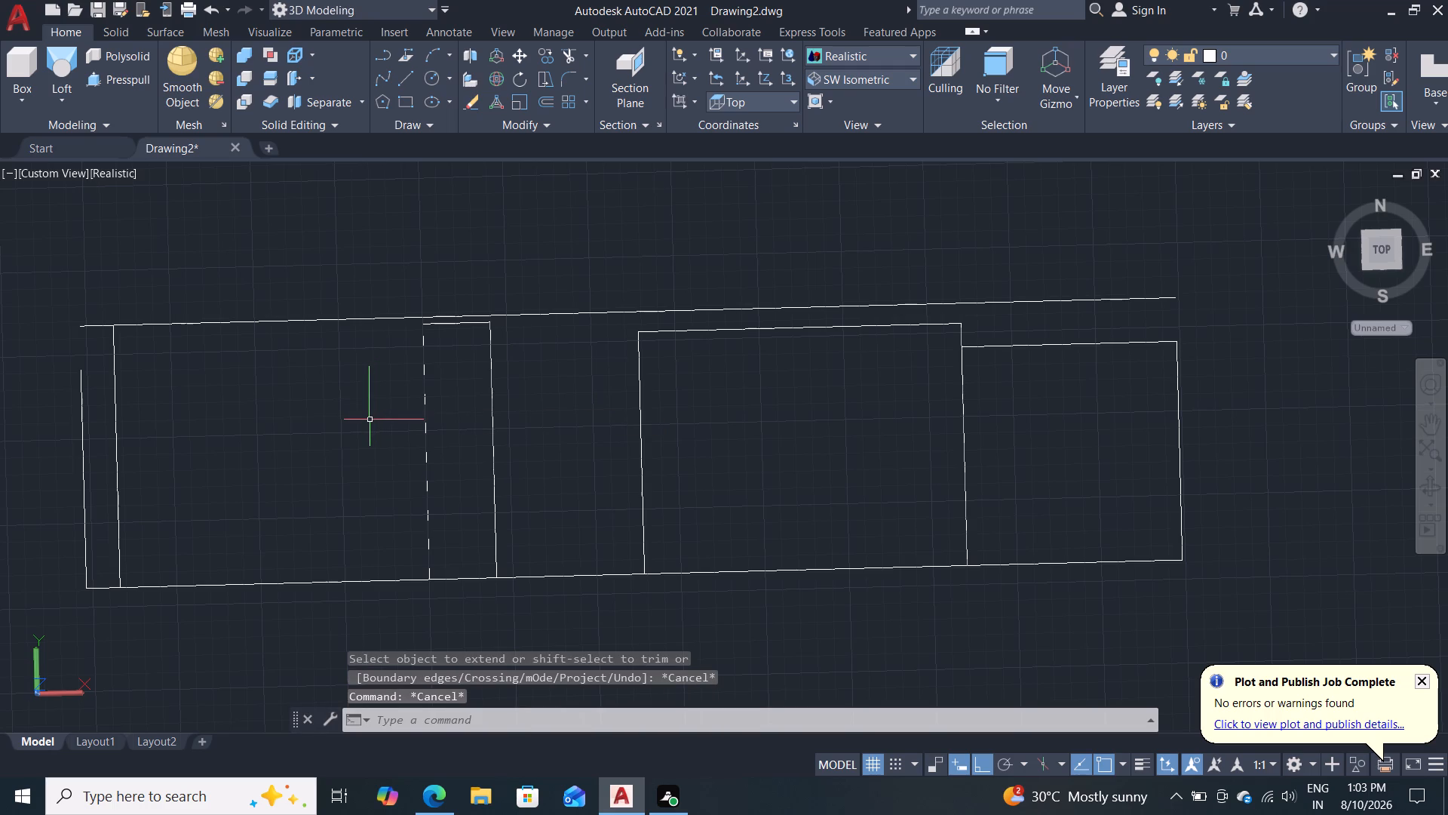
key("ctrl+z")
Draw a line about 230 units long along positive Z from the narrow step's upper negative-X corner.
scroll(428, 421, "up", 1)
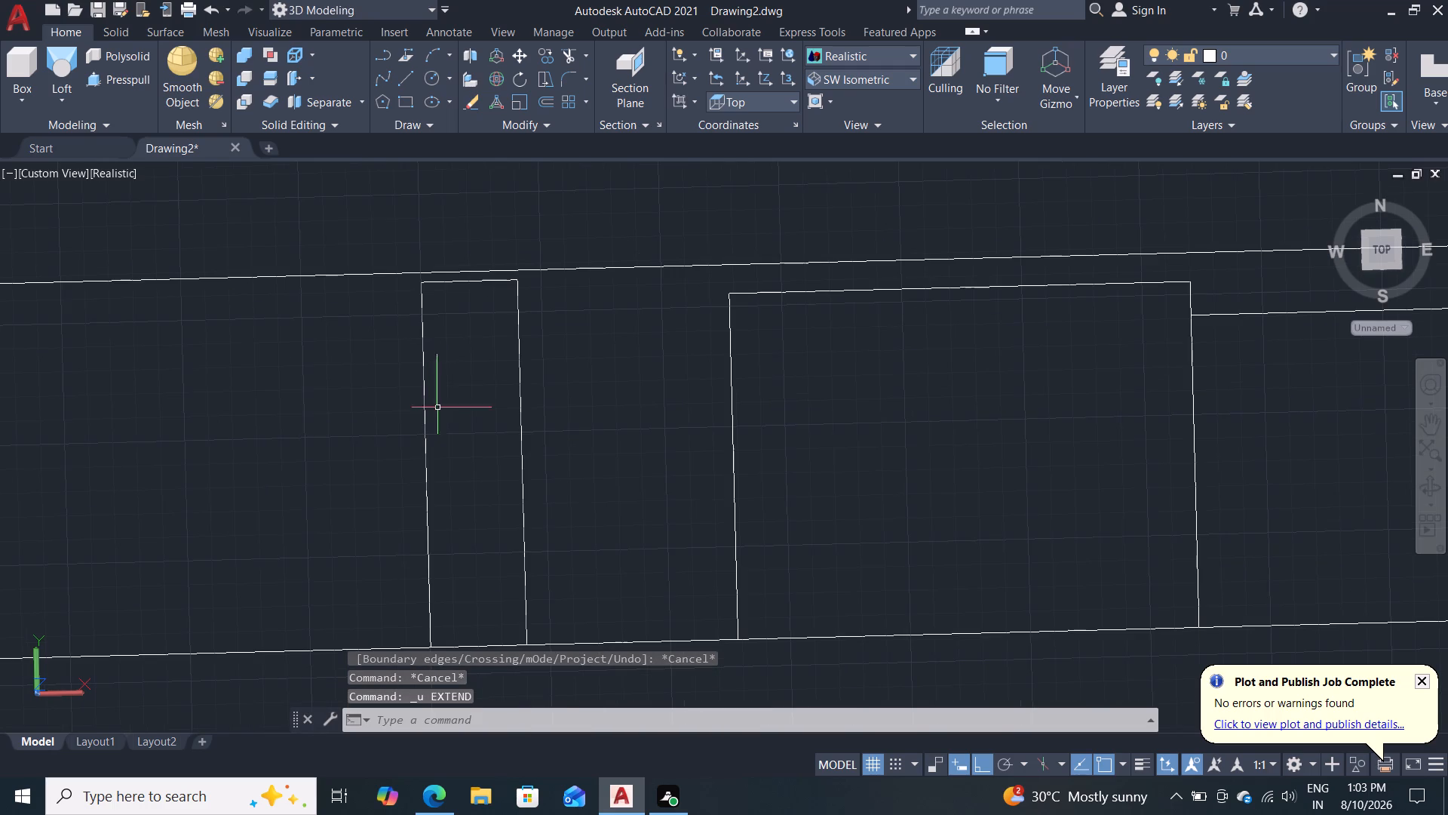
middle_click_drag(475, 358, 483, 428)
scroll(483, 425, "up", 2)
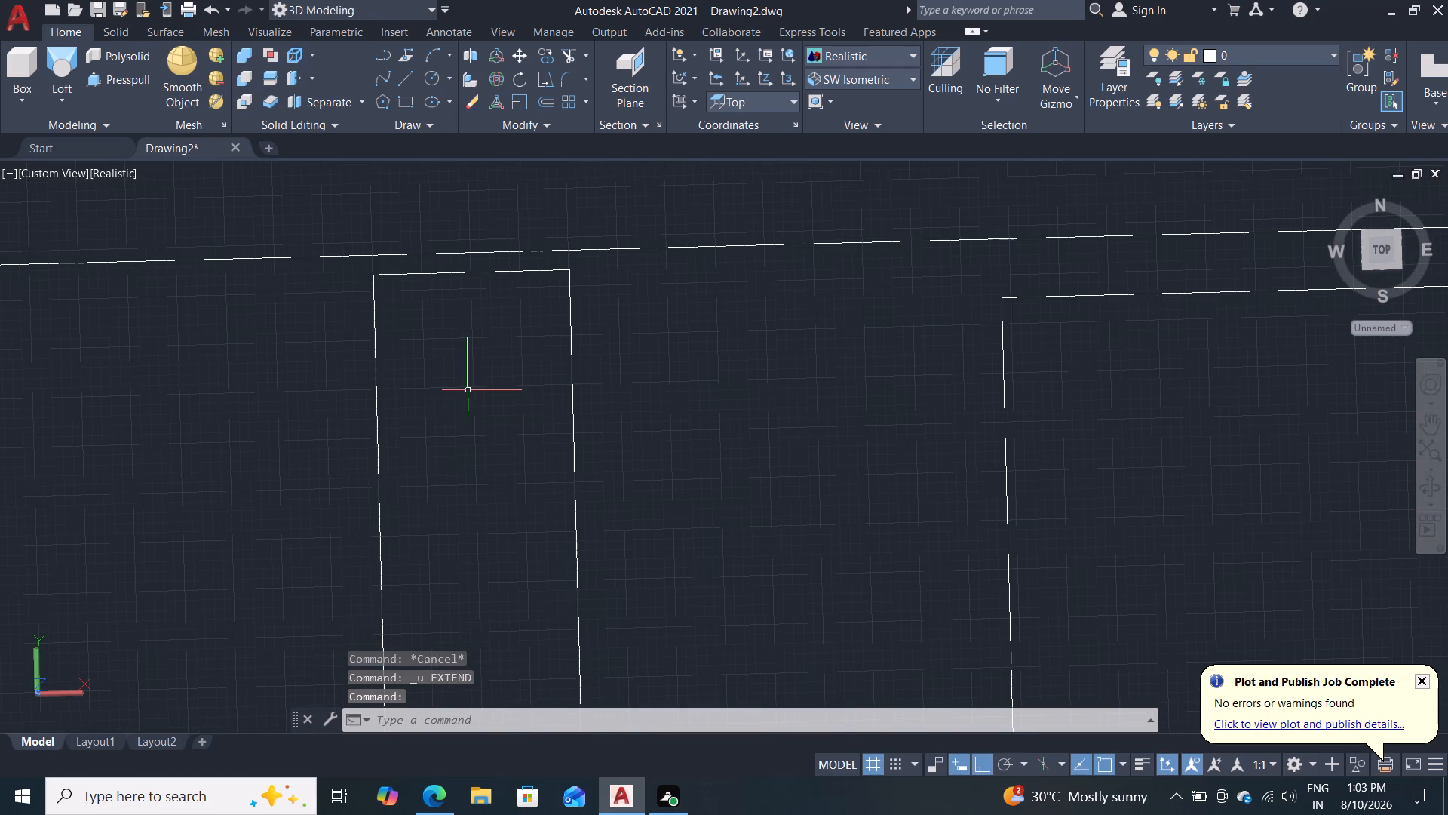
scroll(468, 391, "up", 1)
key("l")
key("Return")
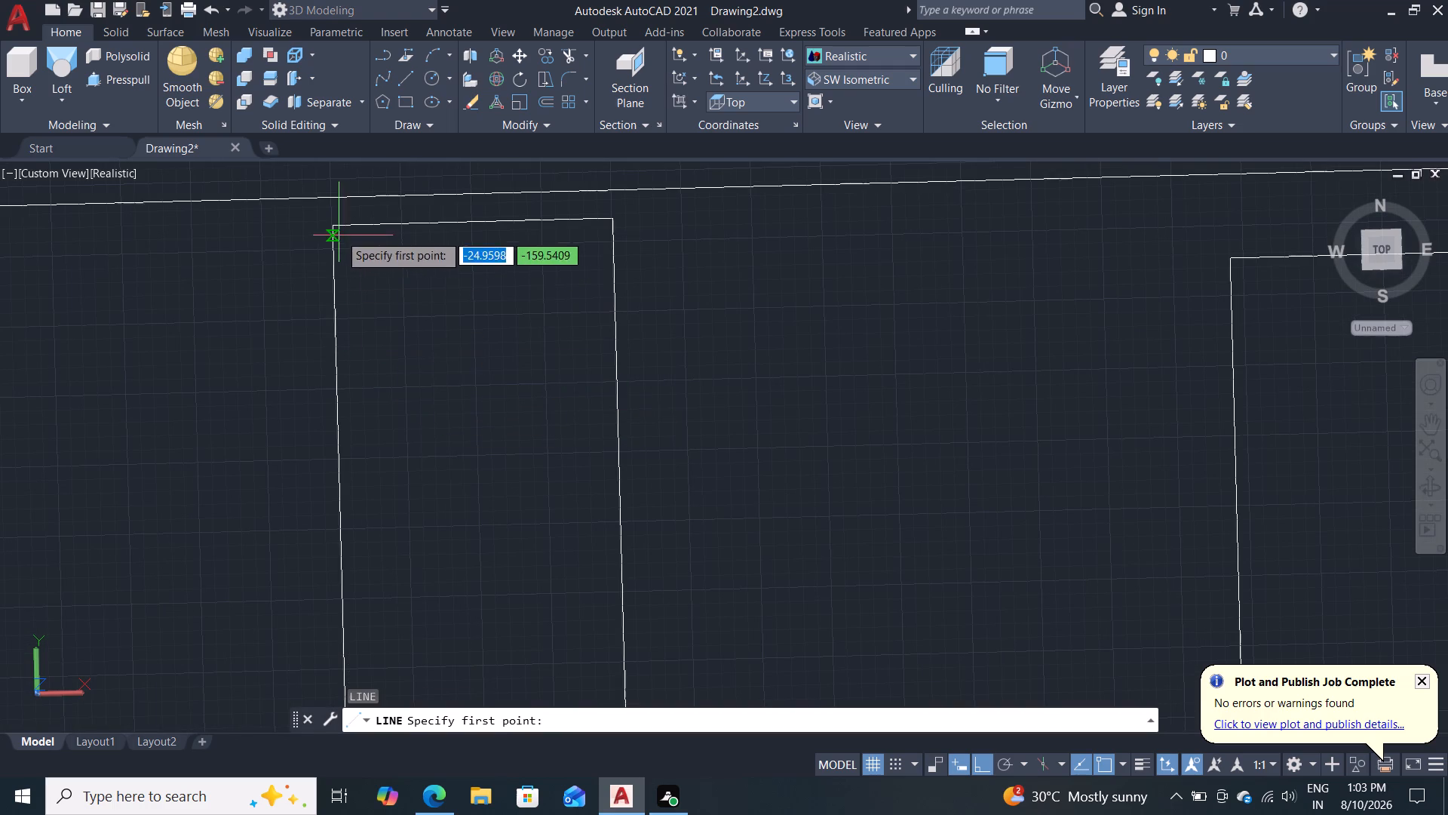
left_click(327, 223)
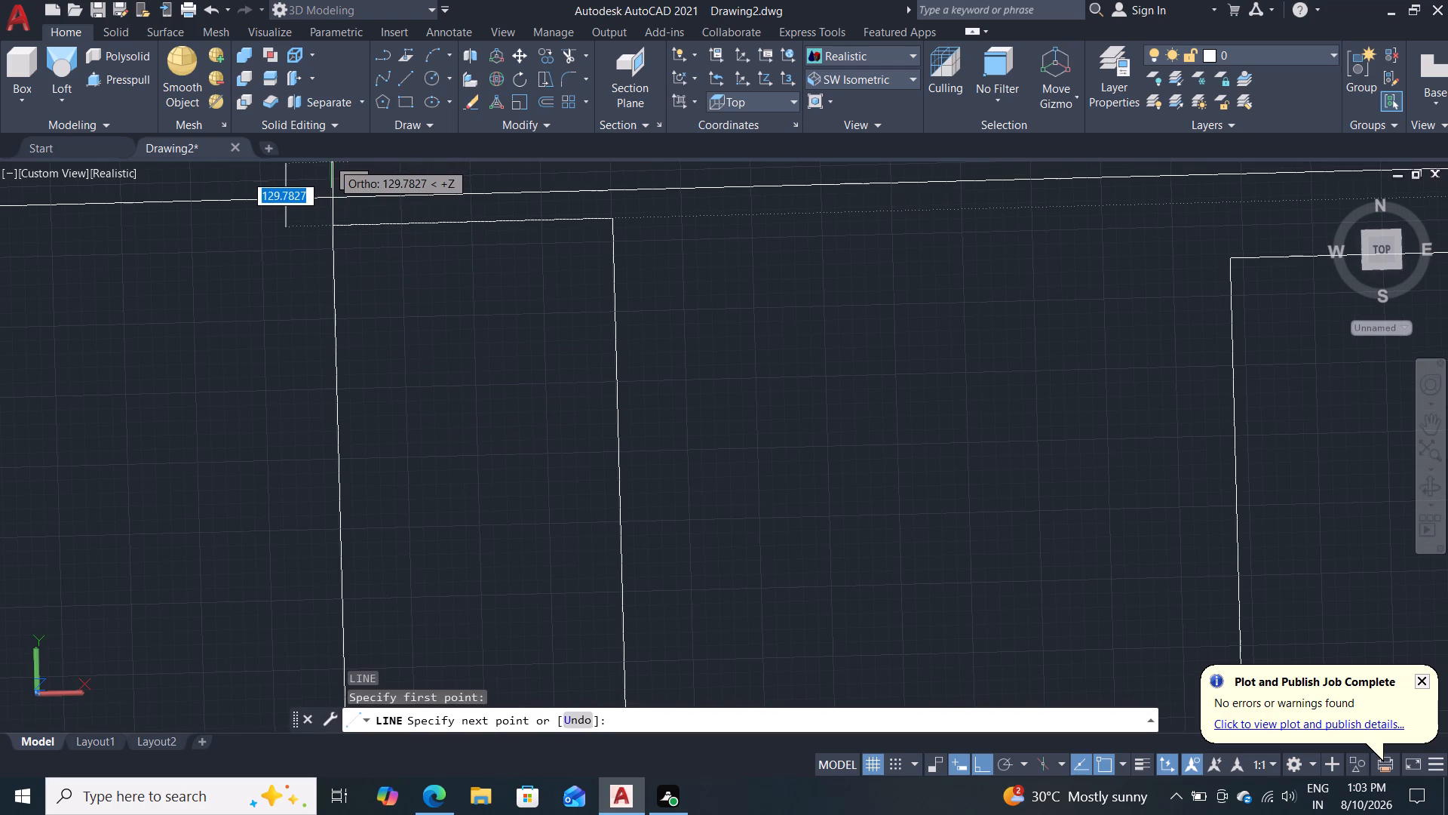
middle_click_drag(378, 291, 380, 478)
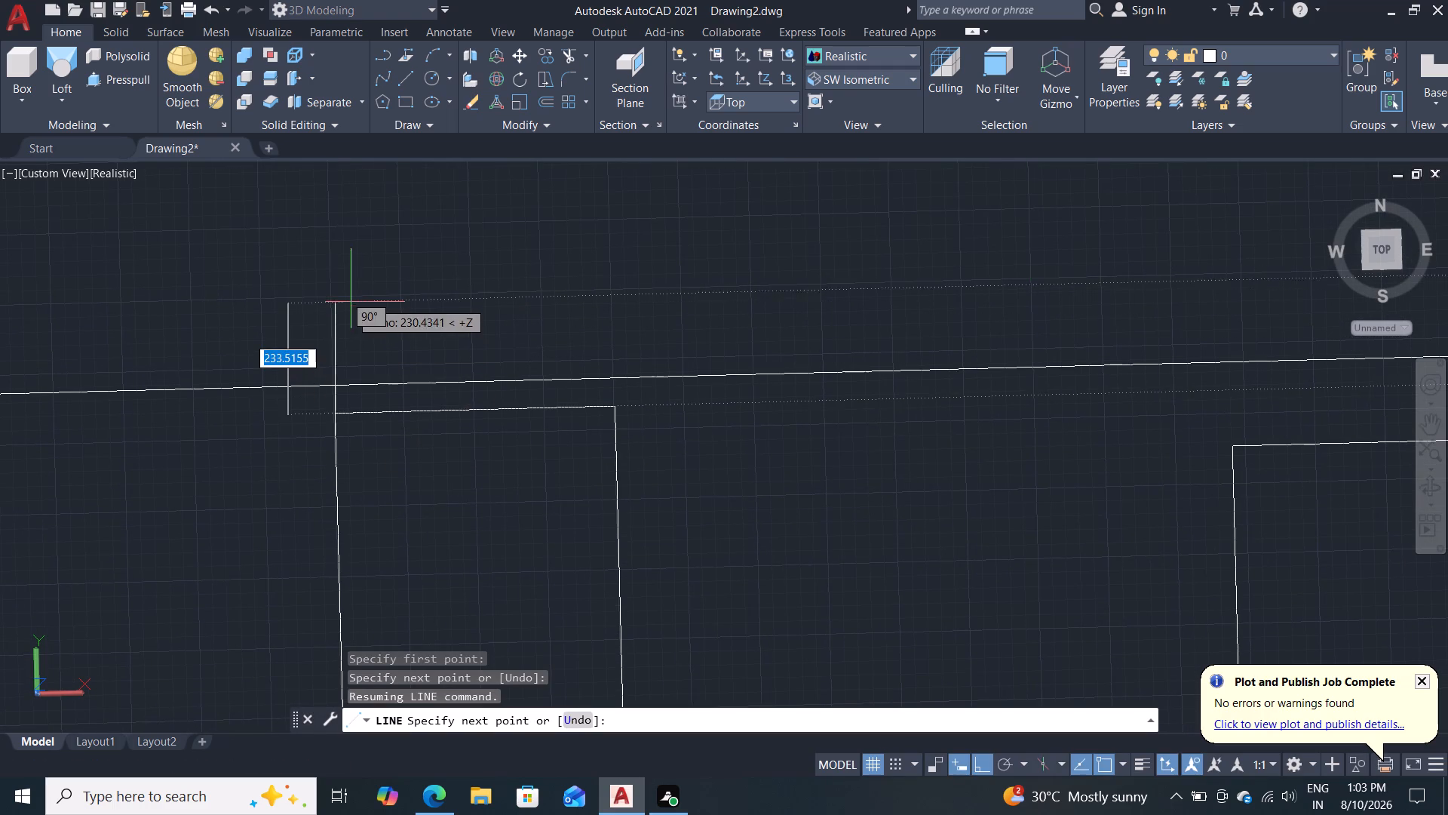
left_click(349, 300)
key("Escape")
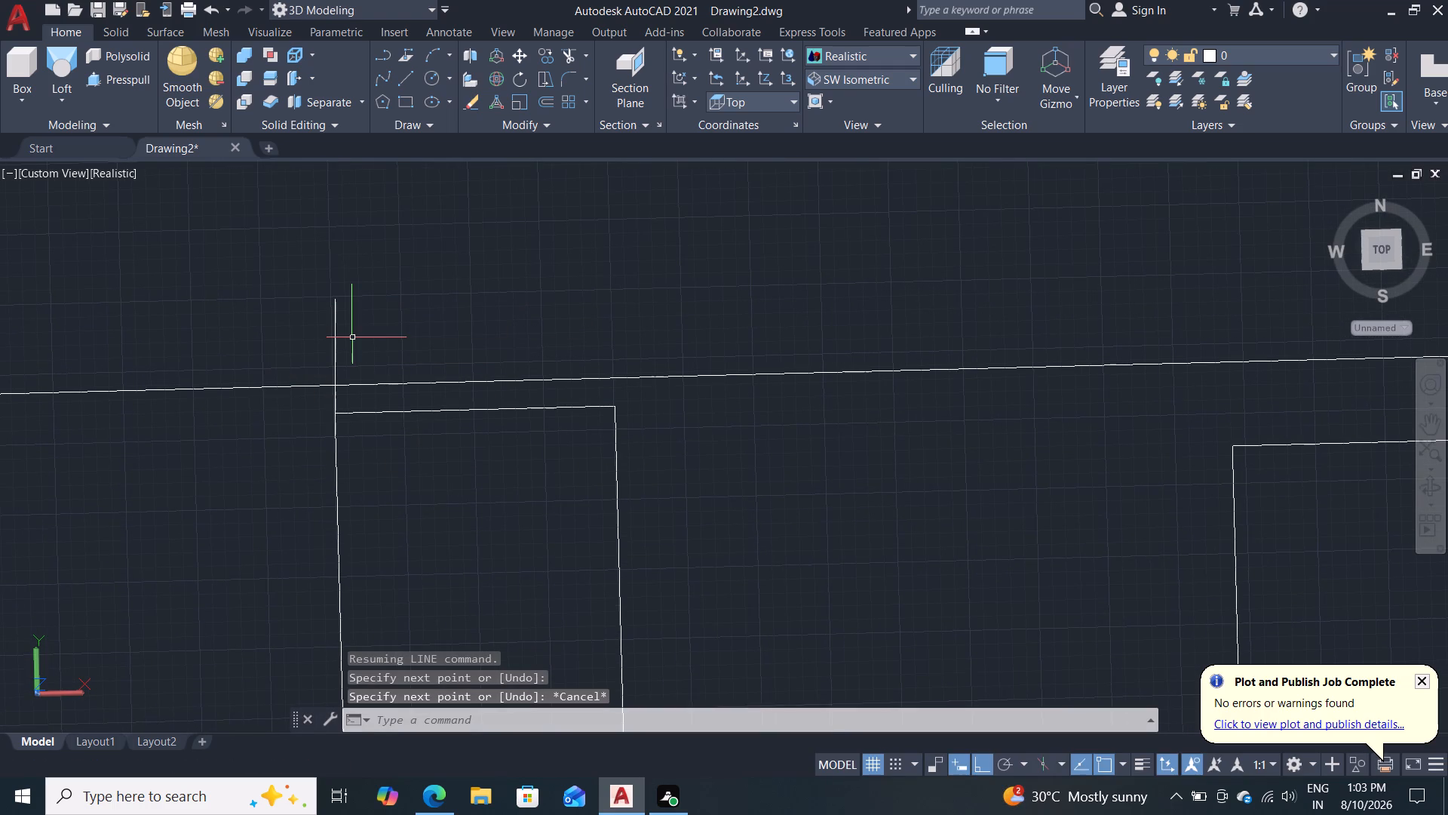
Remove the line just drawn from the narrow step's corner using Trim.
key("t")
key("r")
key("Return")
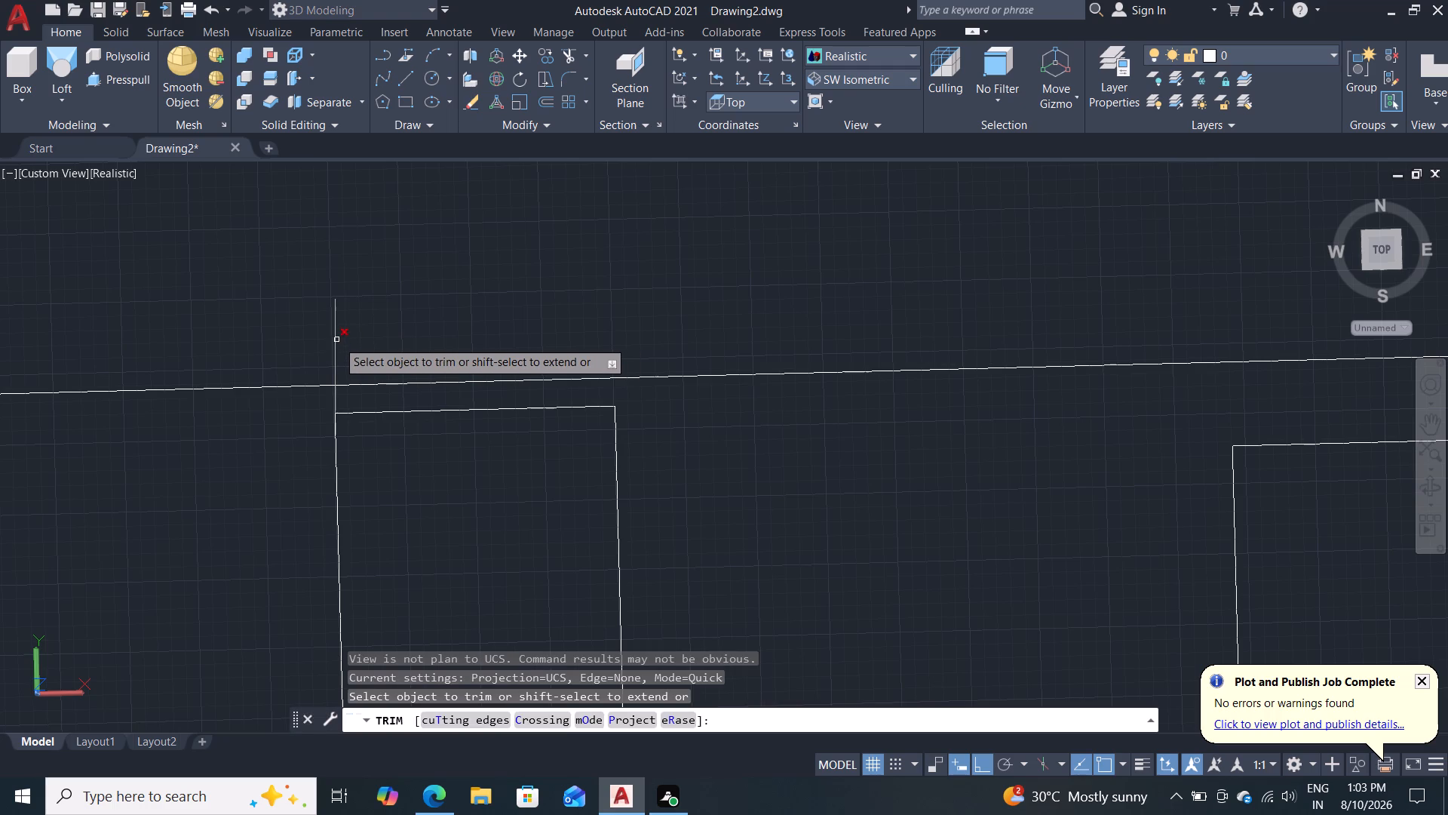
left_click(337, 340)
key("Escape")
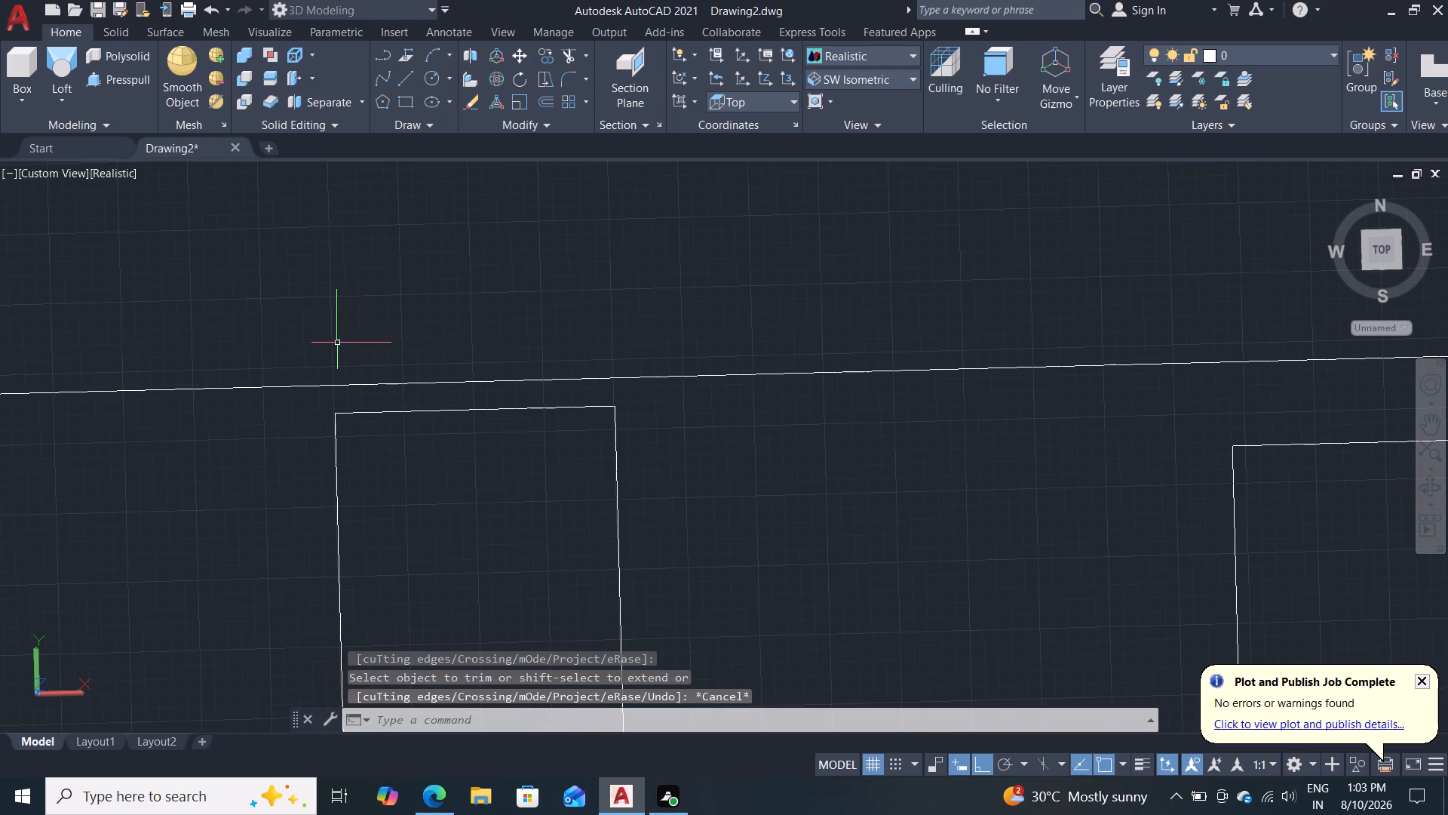
Draw a short vertical line from the narrow step's upper negative-X corner to the line 39 above the baseline.
key("l")
key("Return")
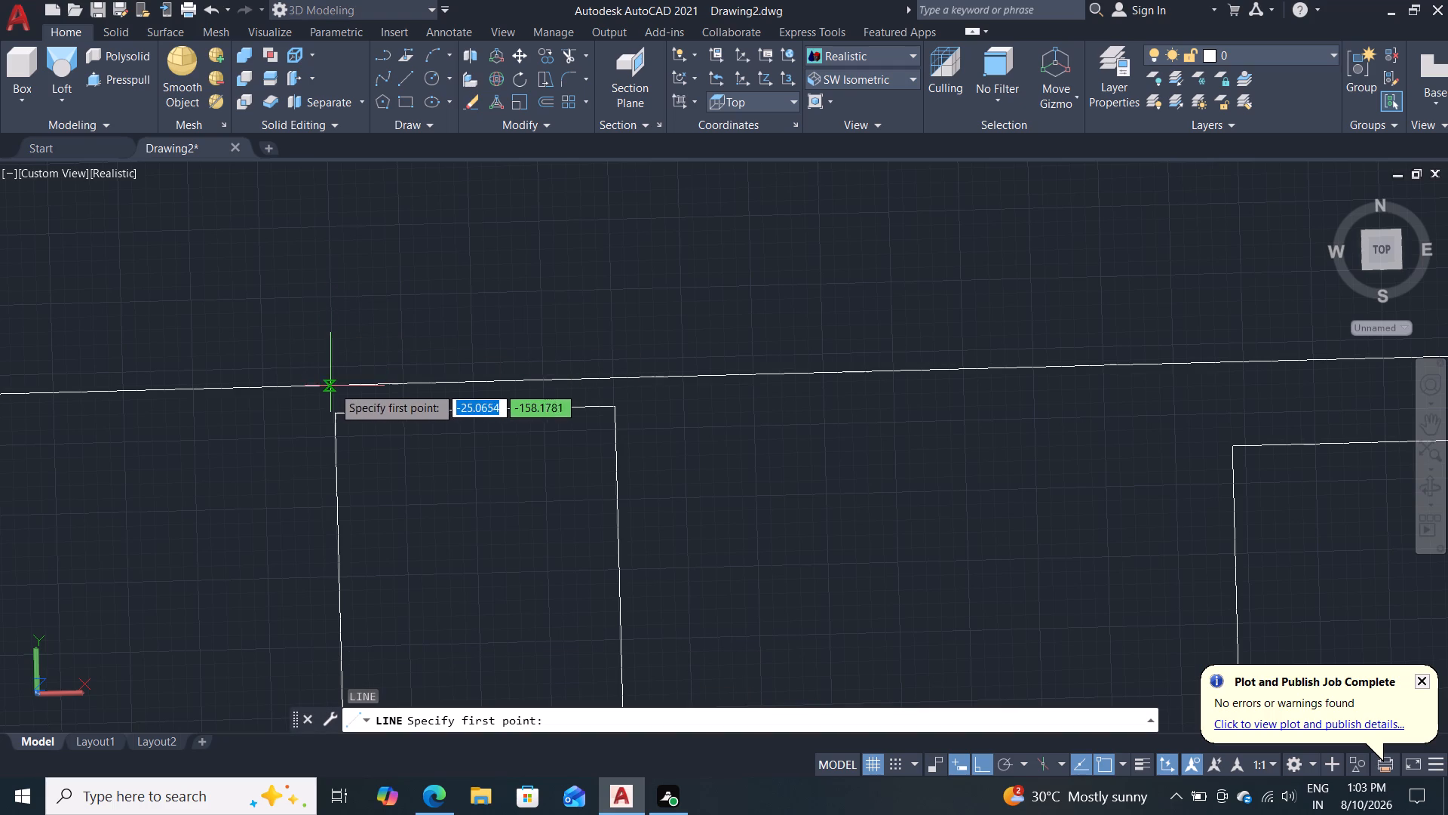
left_click(337, 409)
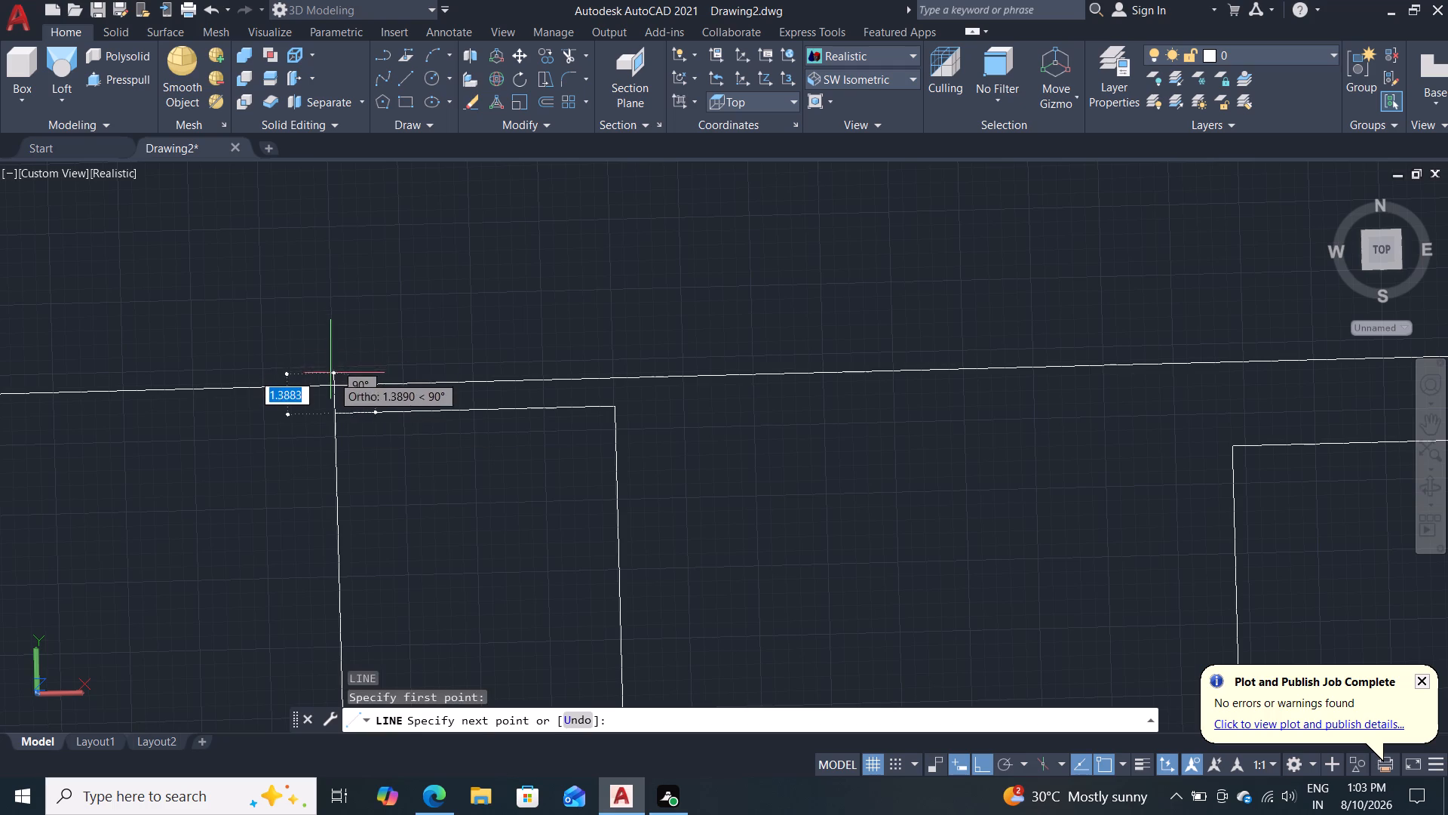
left_click(335, 379)
key("Escape")
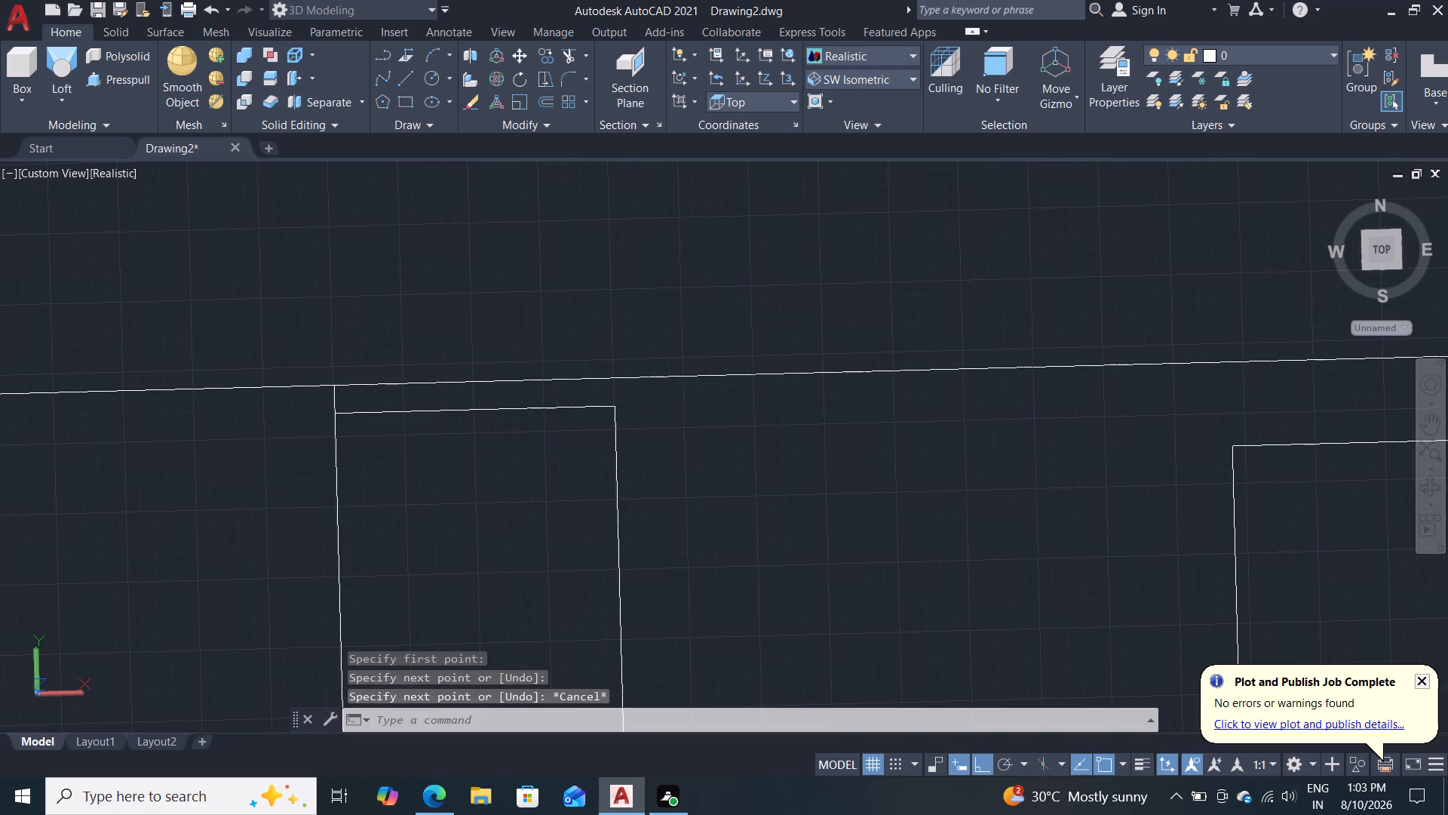
Trim the line 39 above the baseline on the positive-X side of the short vertical.
scroll(385, 349, "down", 2)
key("t")
key("r")
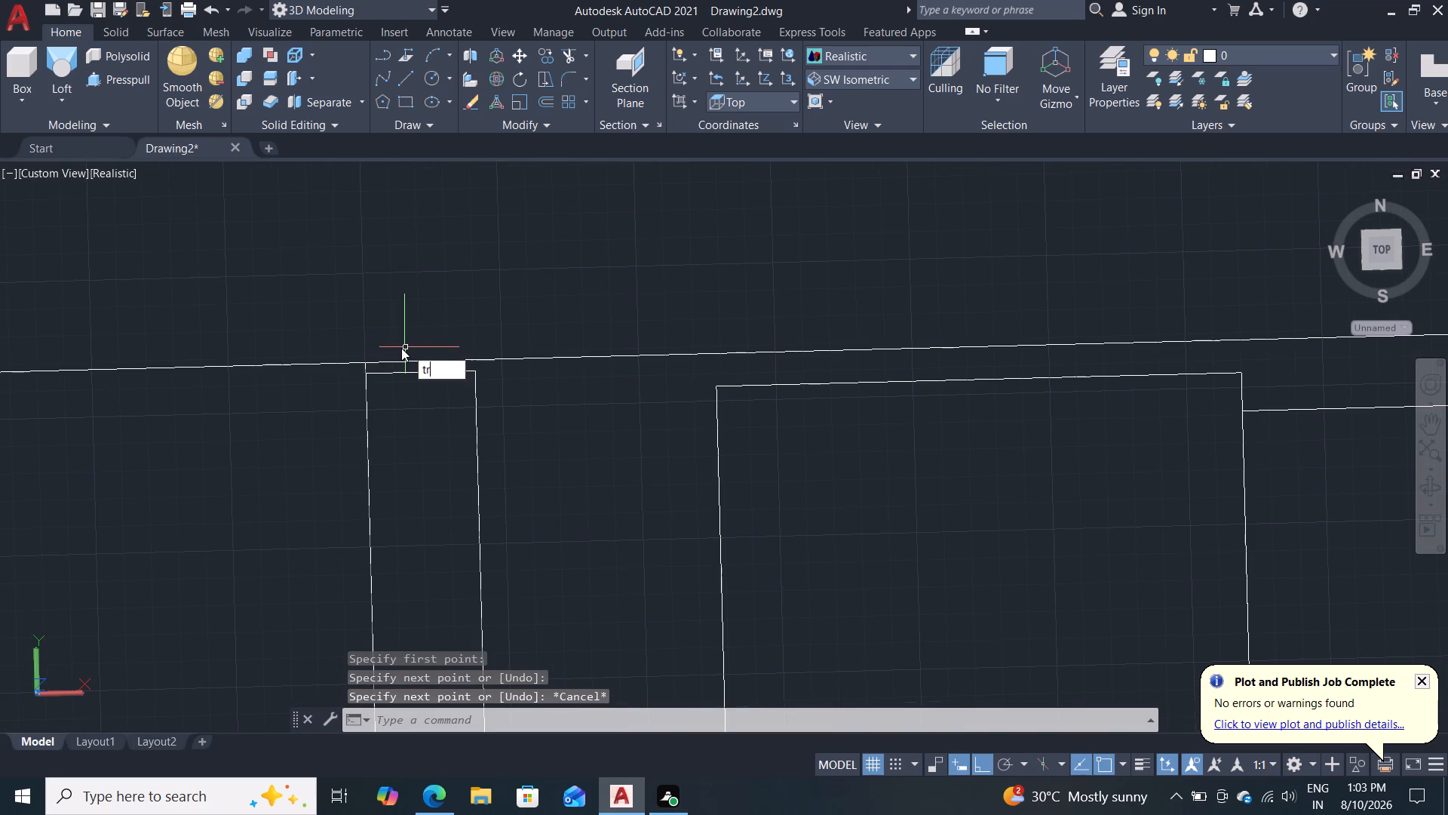
key("Return")
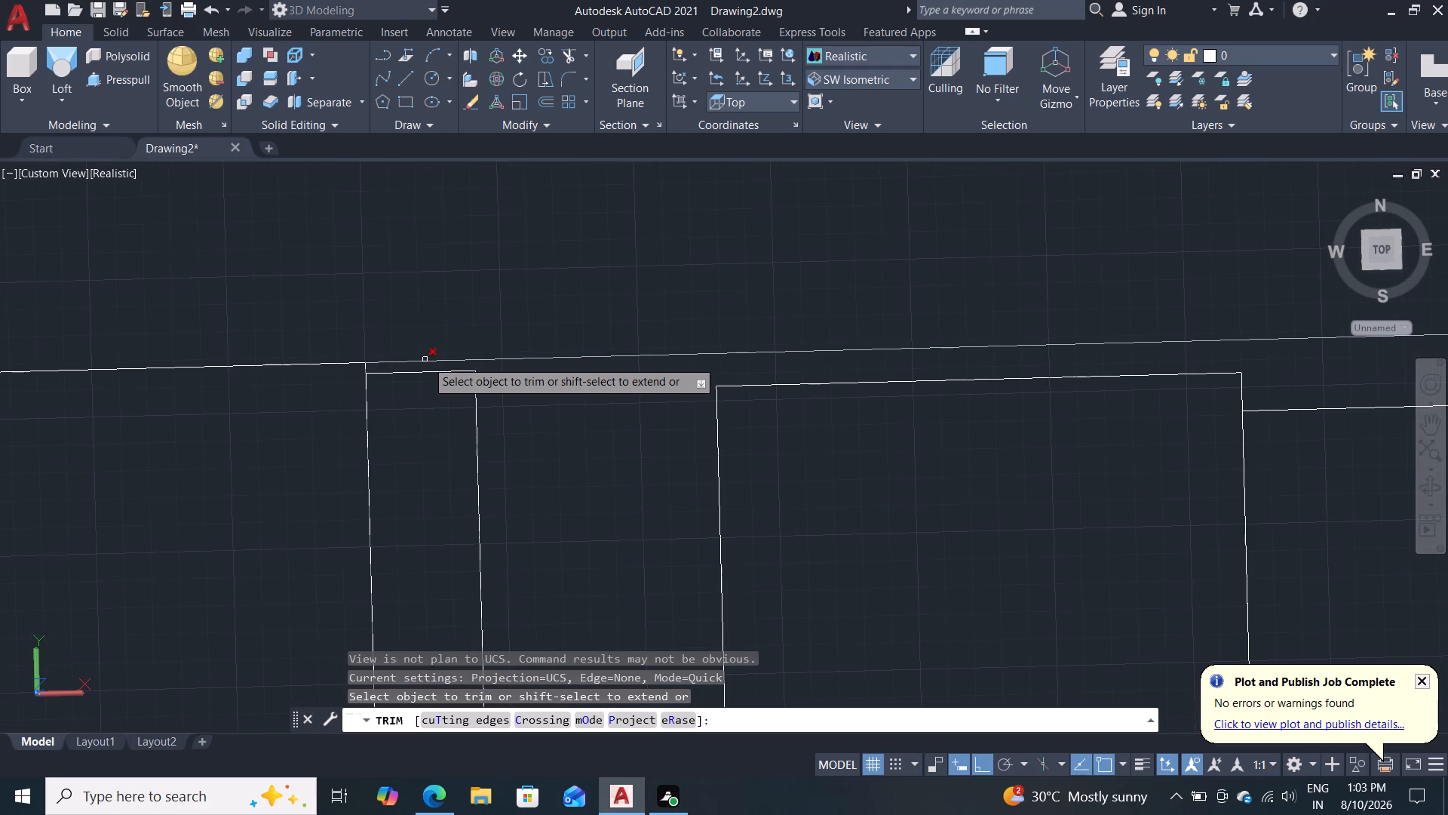
left_click(426, 361)
scroll(449, 329, "down", 2)
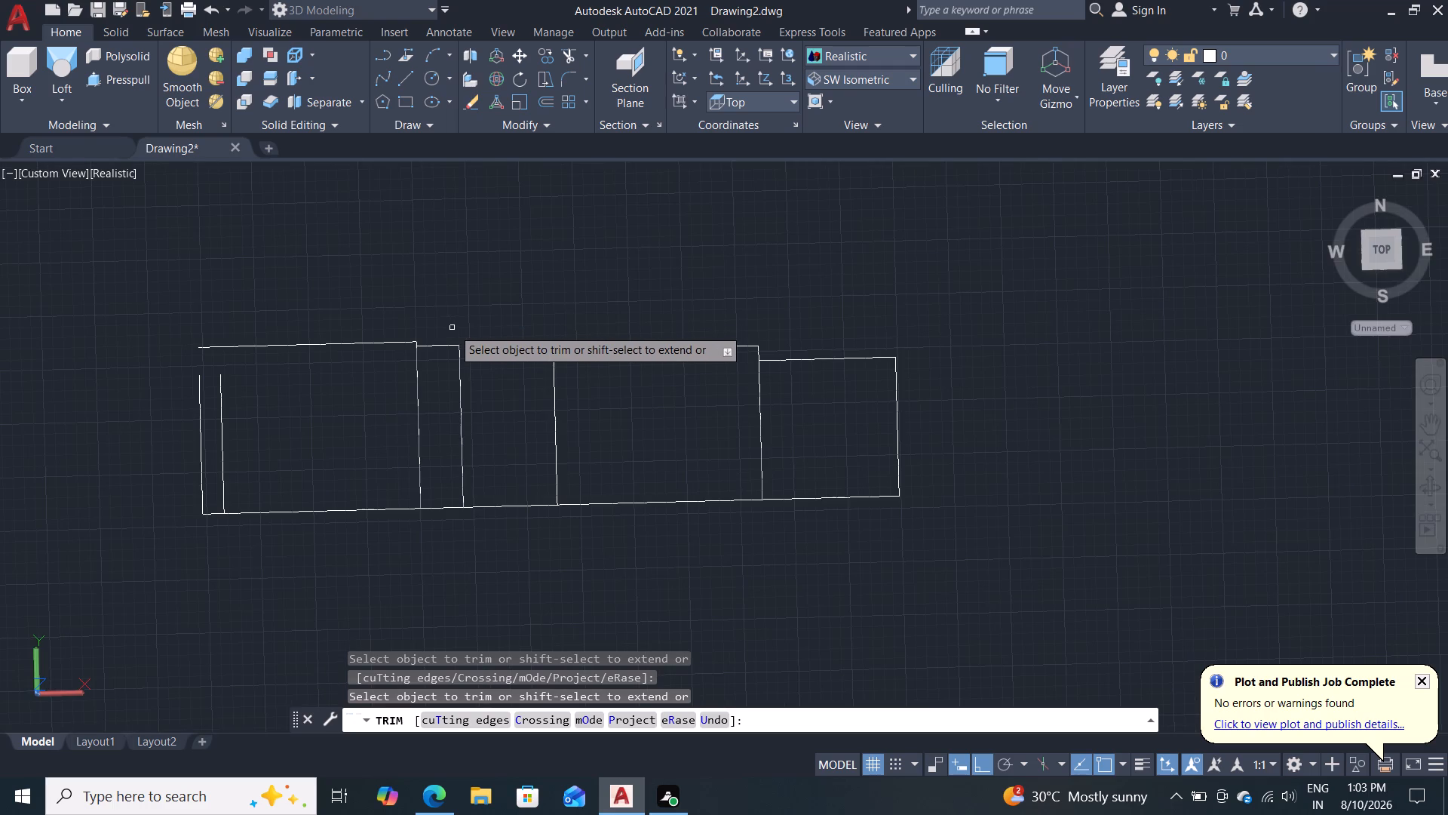
key("Escape")
Extend the second vertical from the negative-X end up to the line 39 above the baseline.
type("ex")
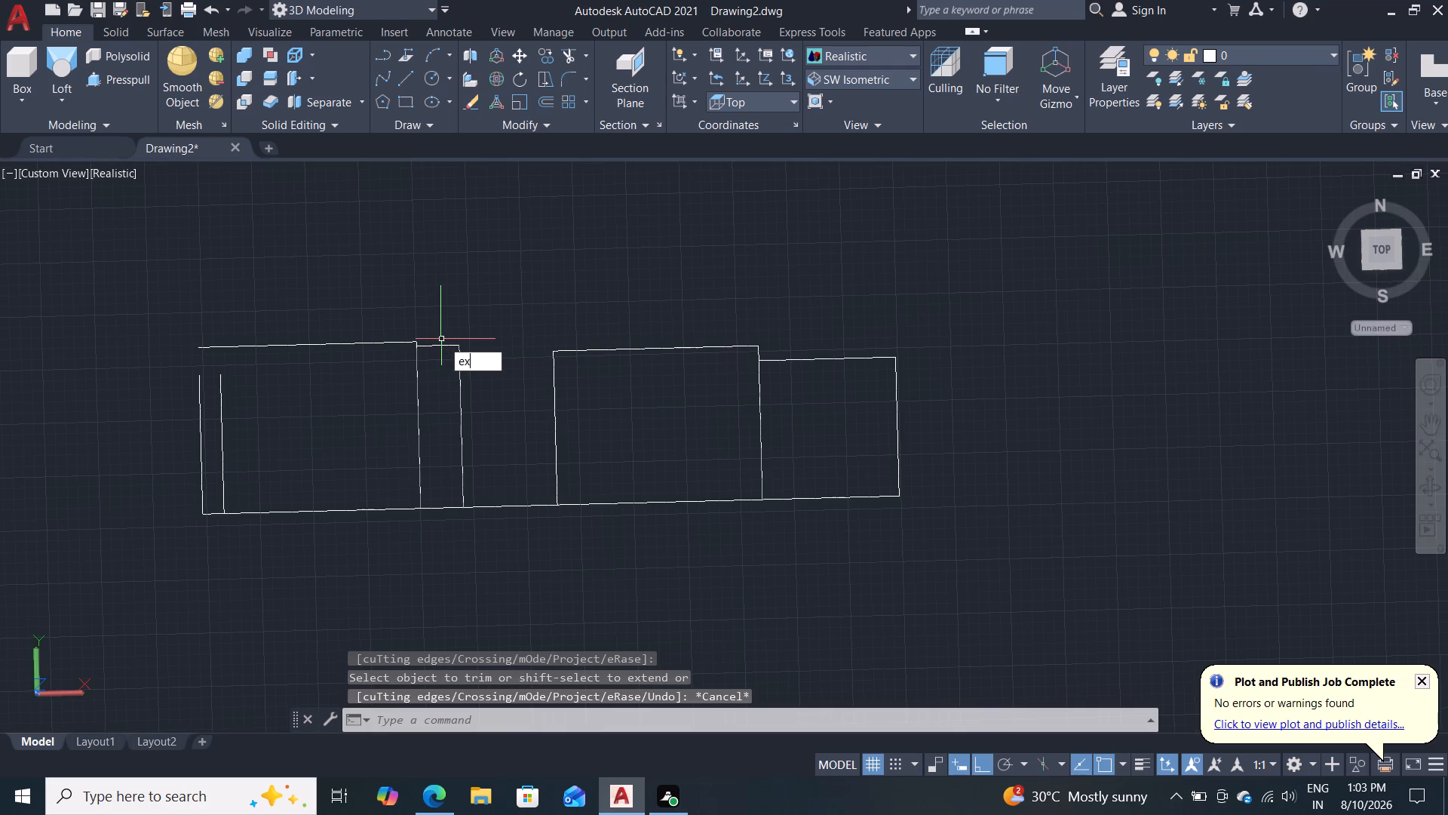
key("Return")
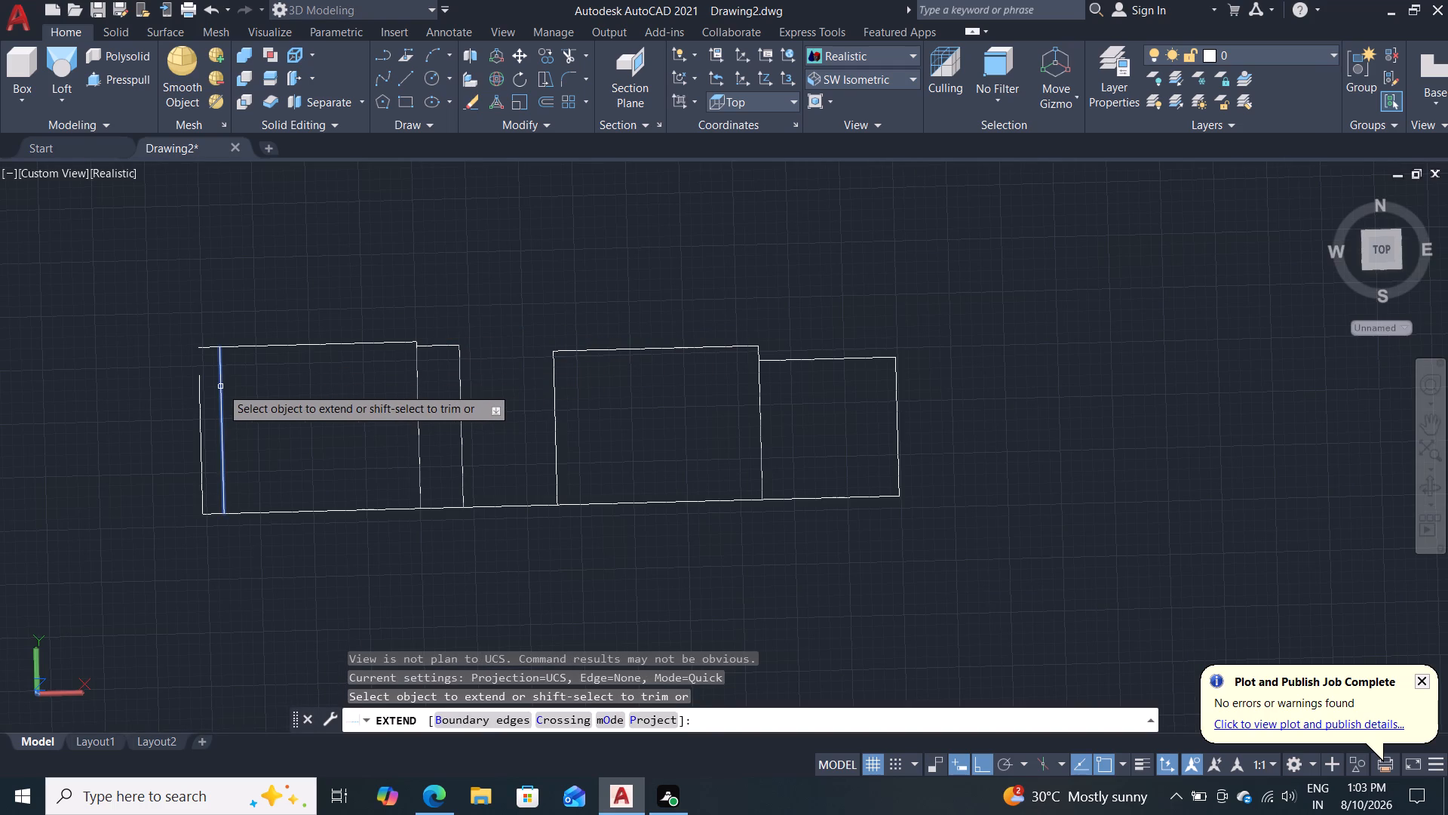
left_click(221, 387)
key("Escape")
Trim the overhang of the line 39 above the baseline beyond the second vertical from the negative-X end.
key("t")
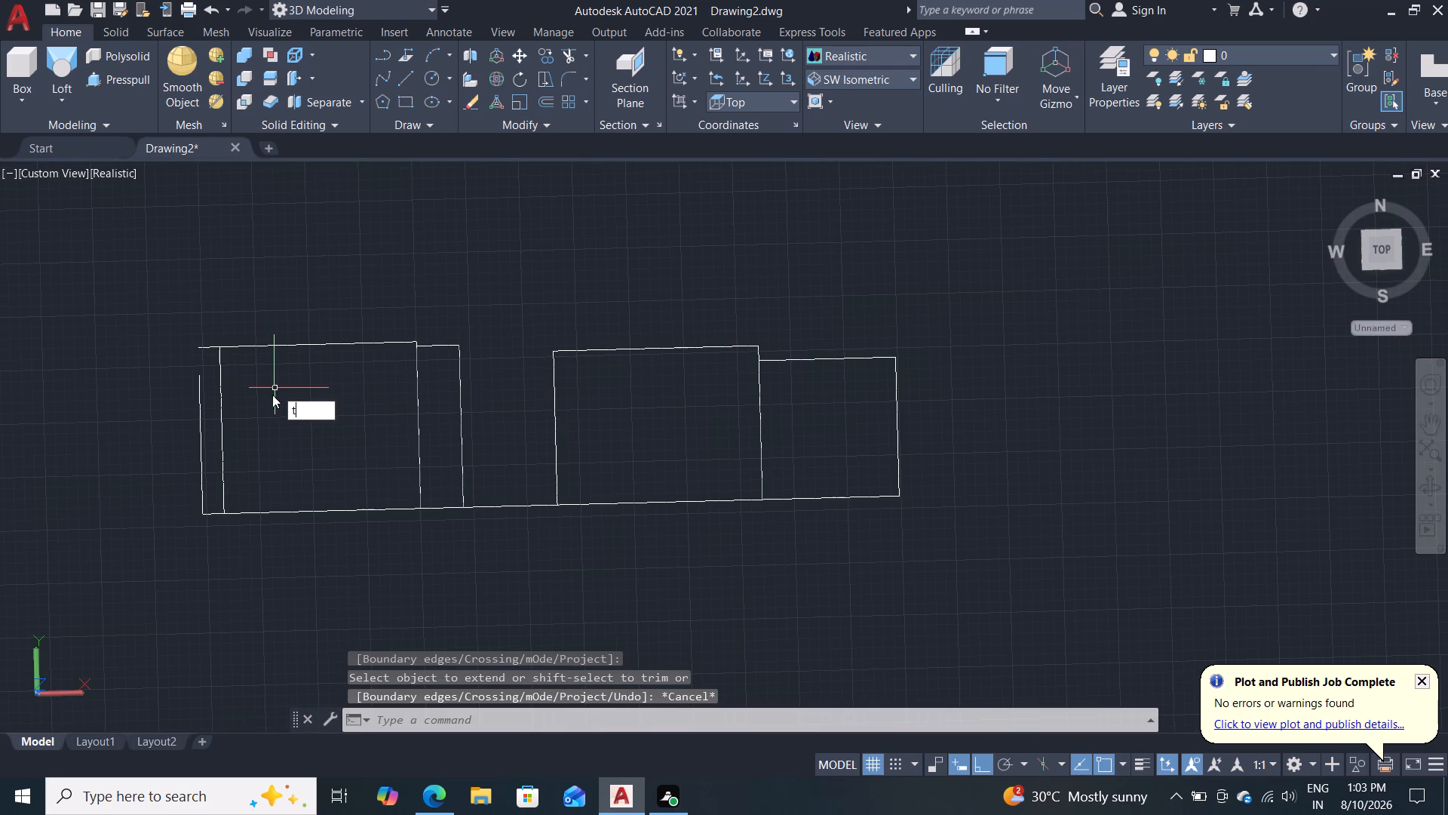
key("r")
key("Return")
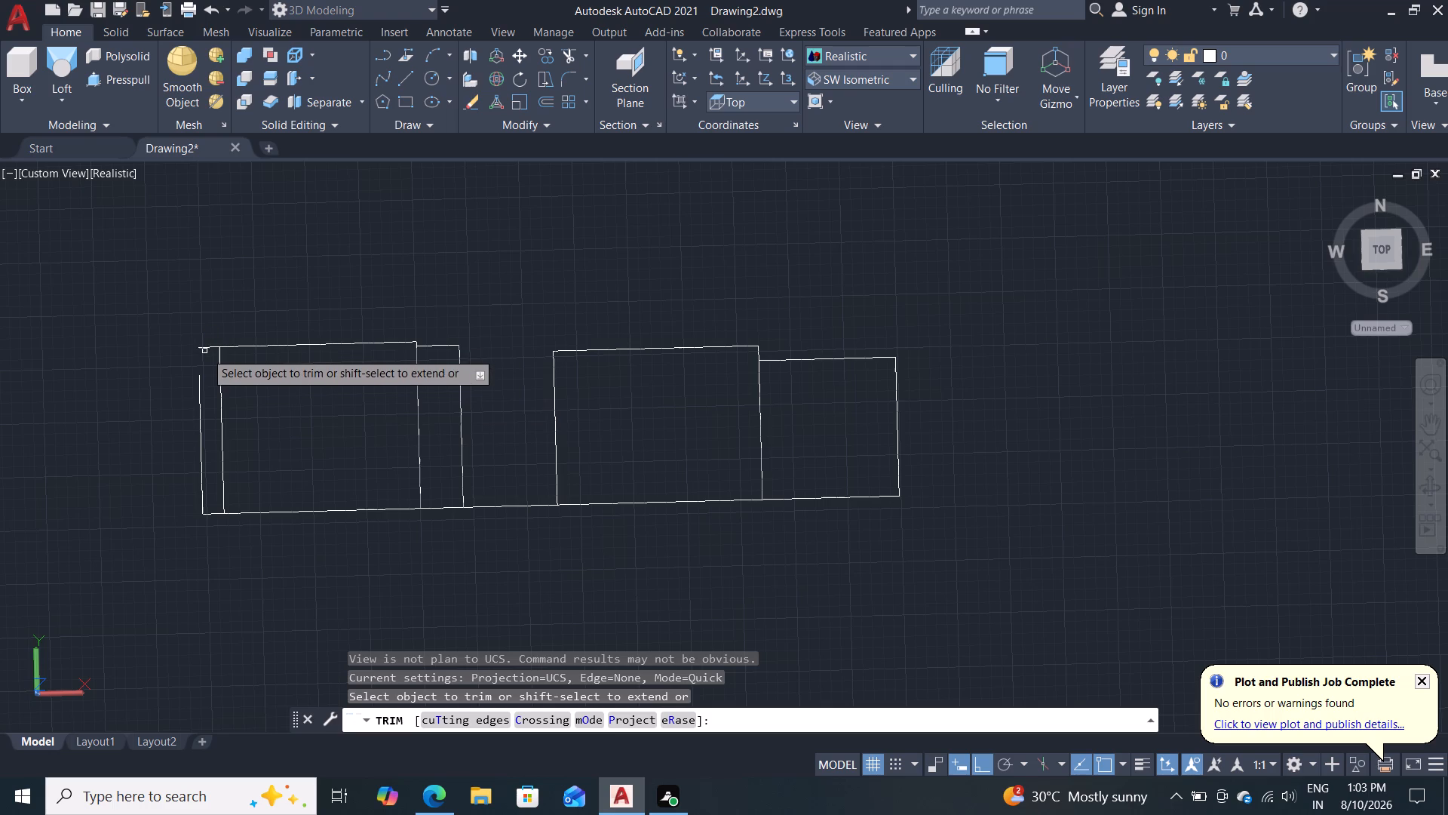
double_click(207, 349)
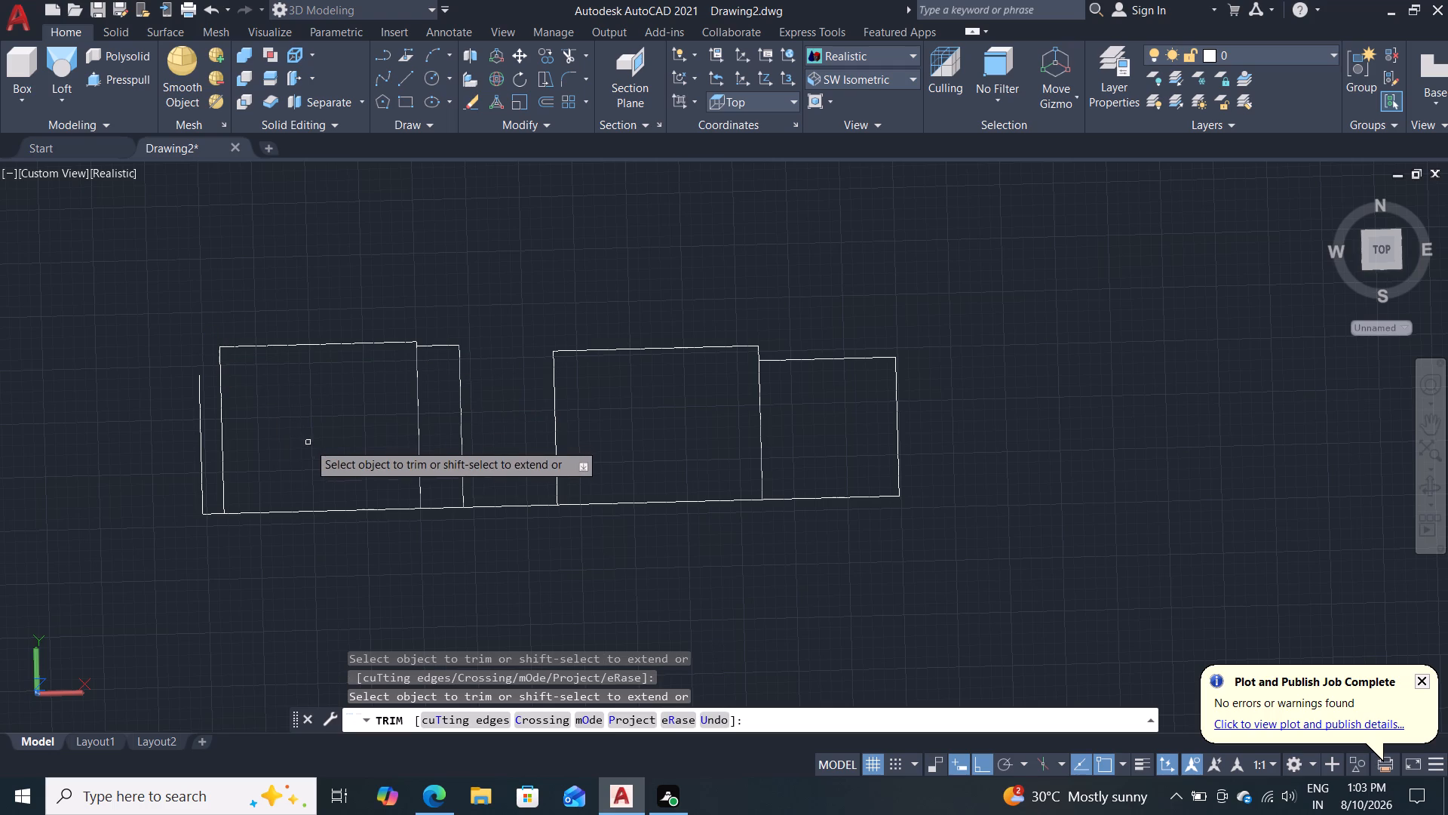
key("Escape")
scroll(339, 466, "up", 1)
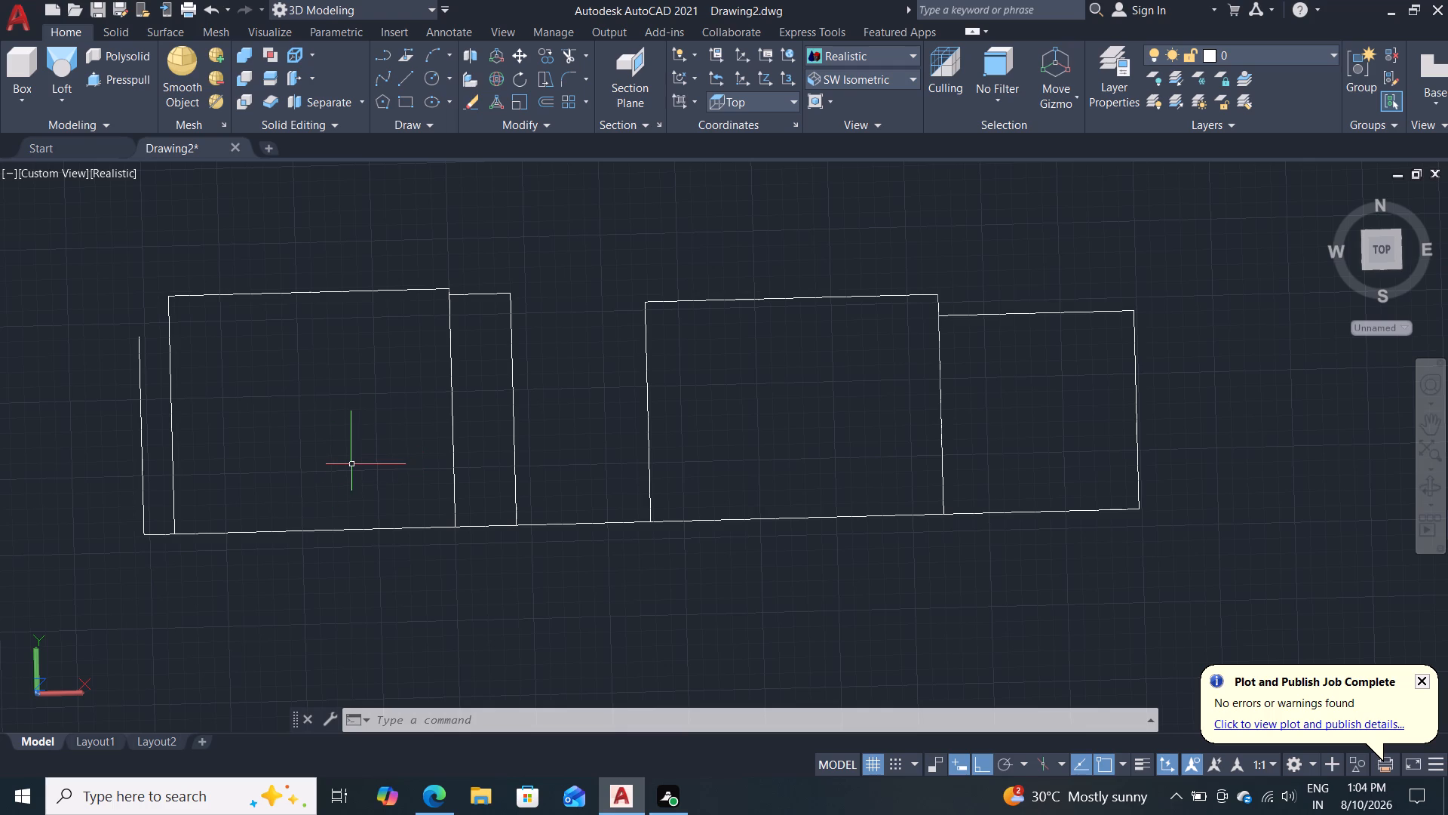
Offset the baseline upward by 45.
key("o")
key("Return")
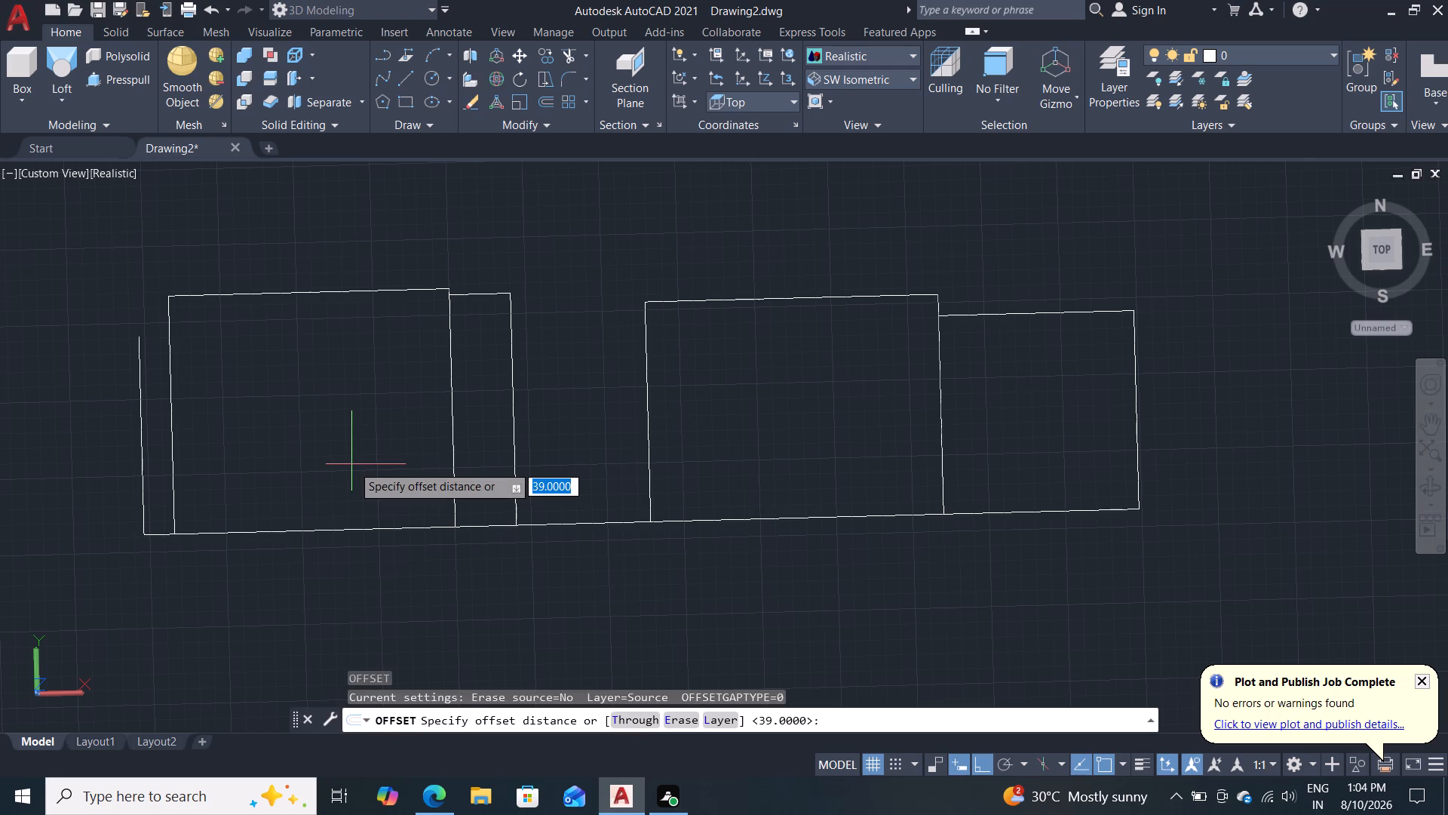
type("45")
key("Return")
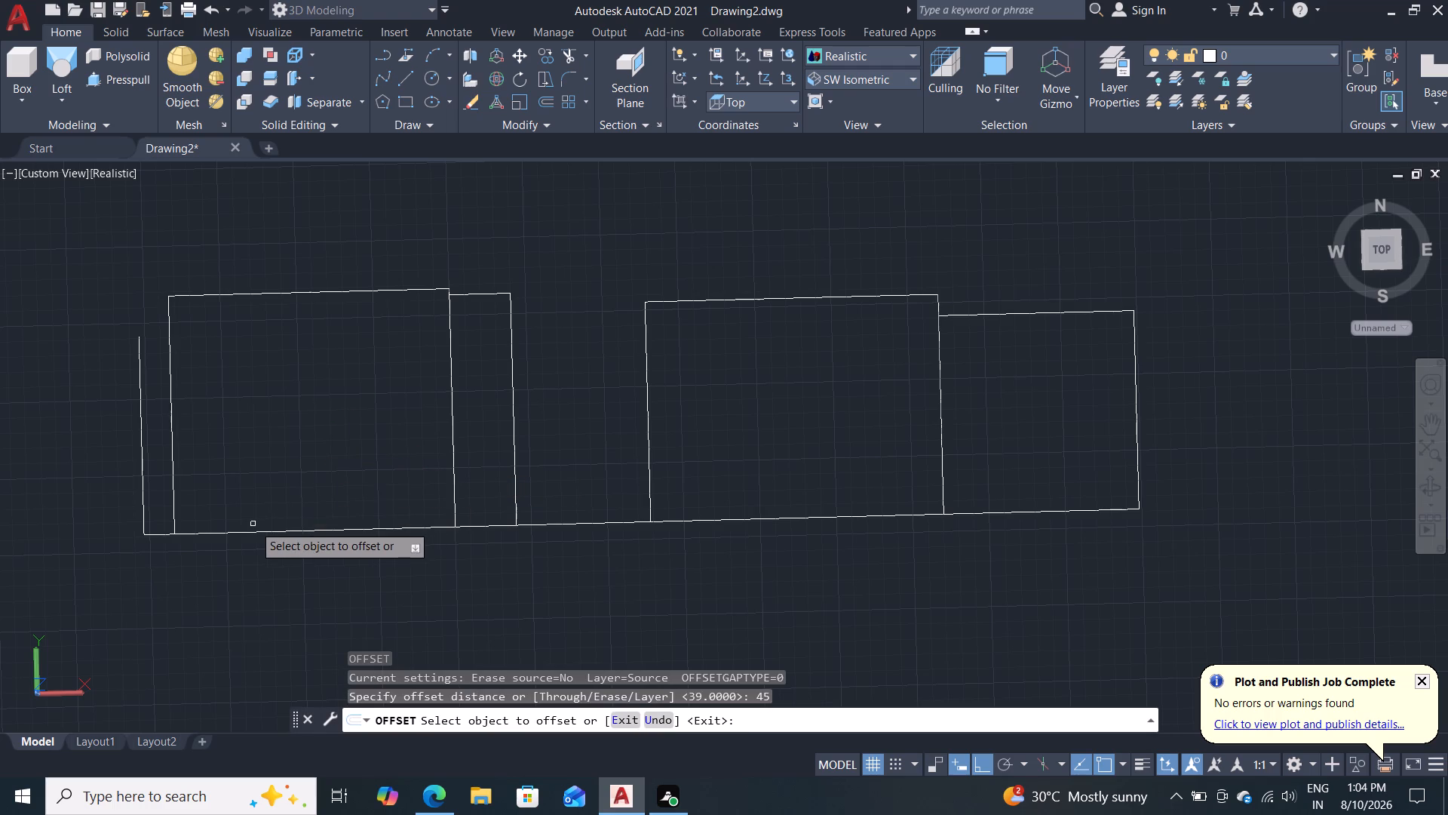
left_click(259, 534)
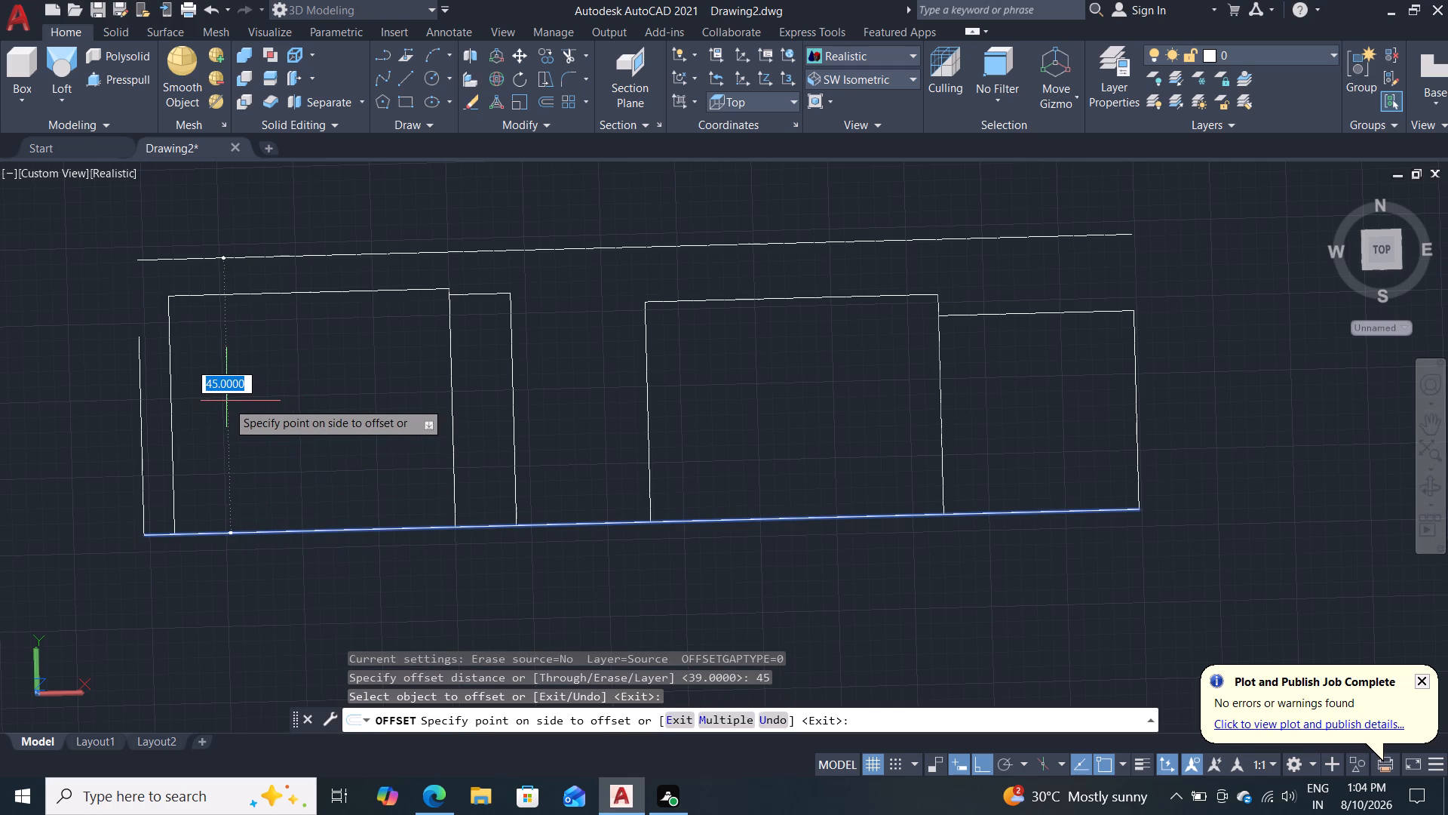
left_click(227, 401)
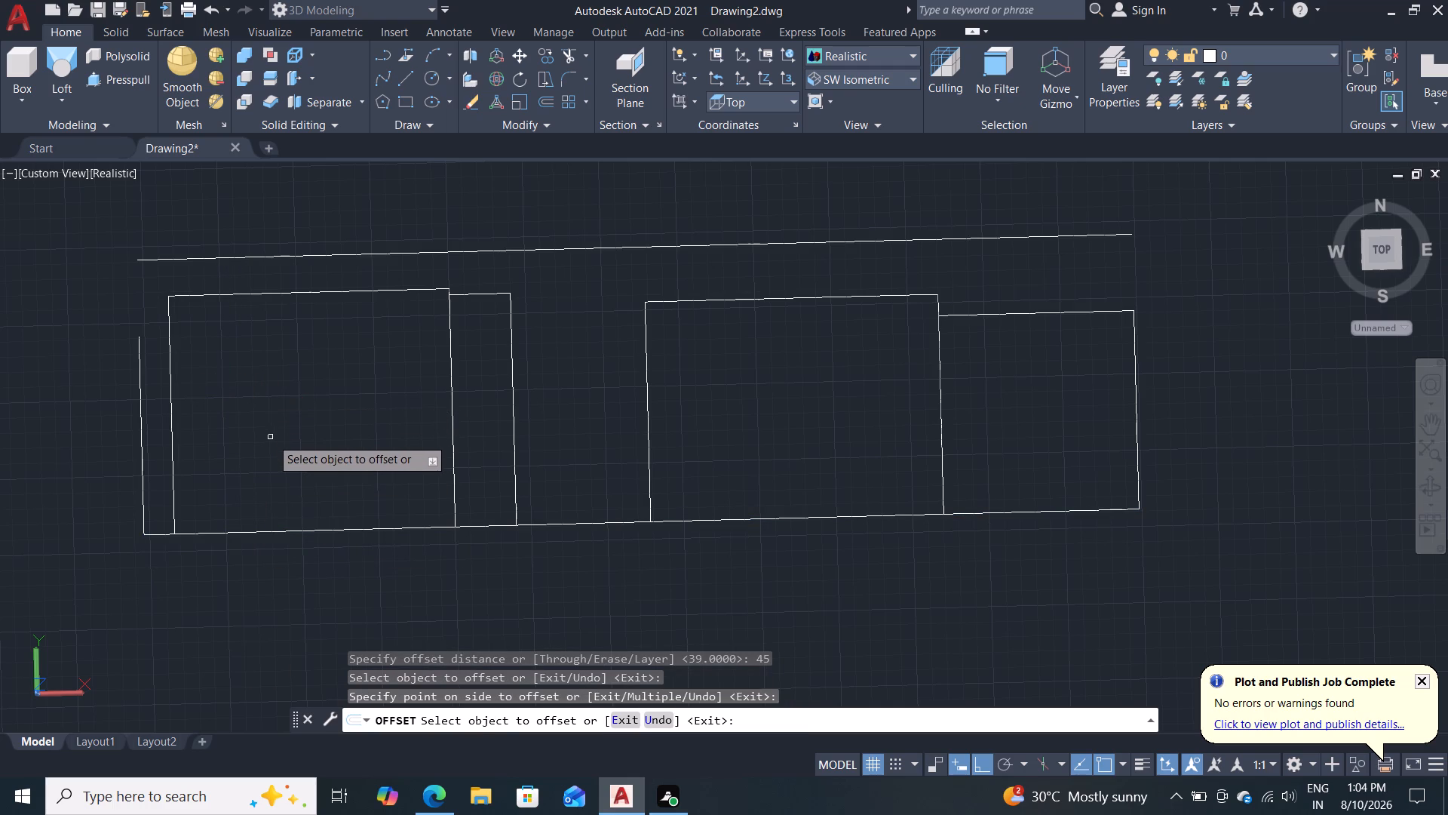
key("Escape")
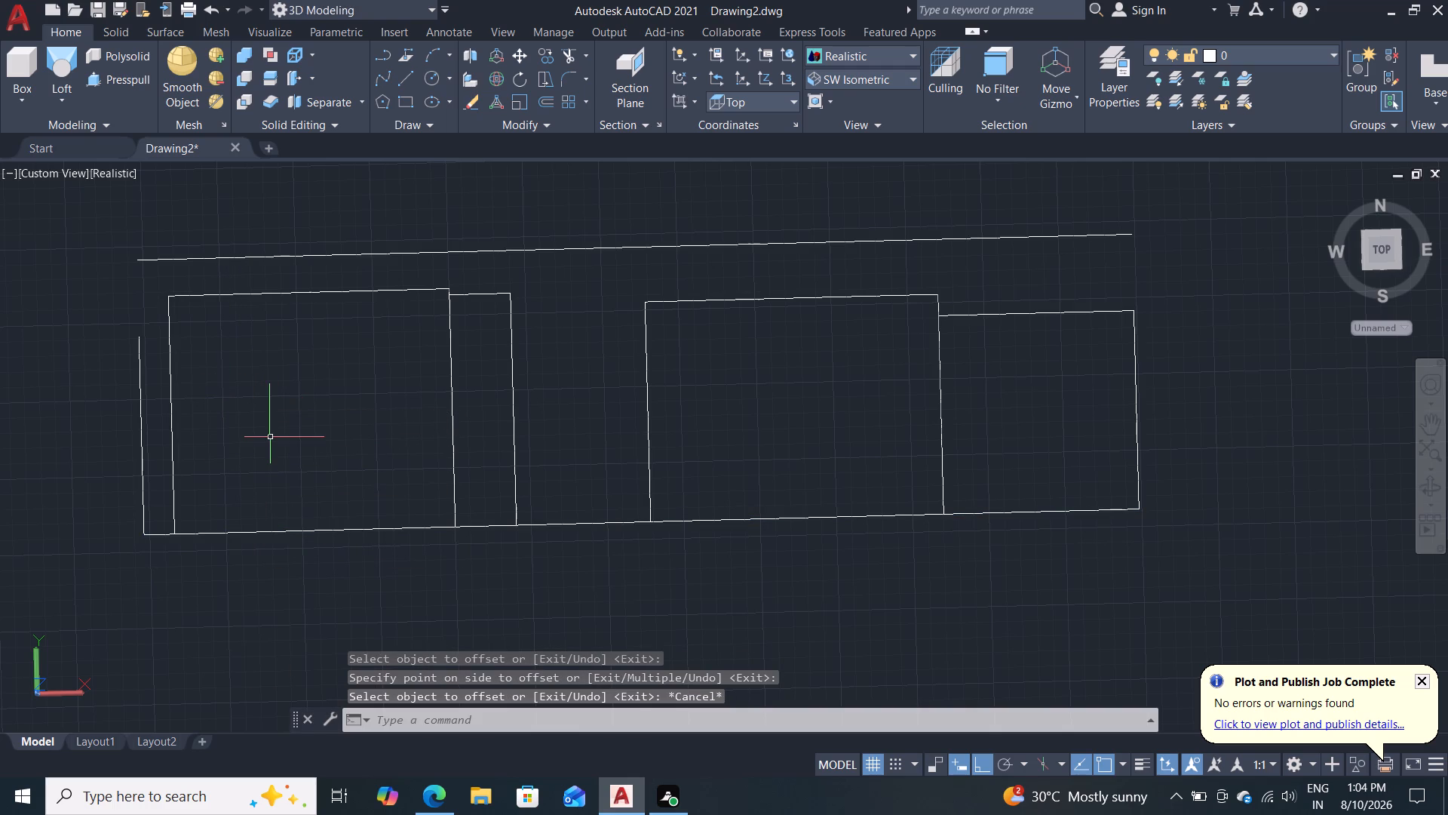
Extend the first two verticals at the negative-X end up to the line 45 above the baseline.
type("ex")
key("Return")
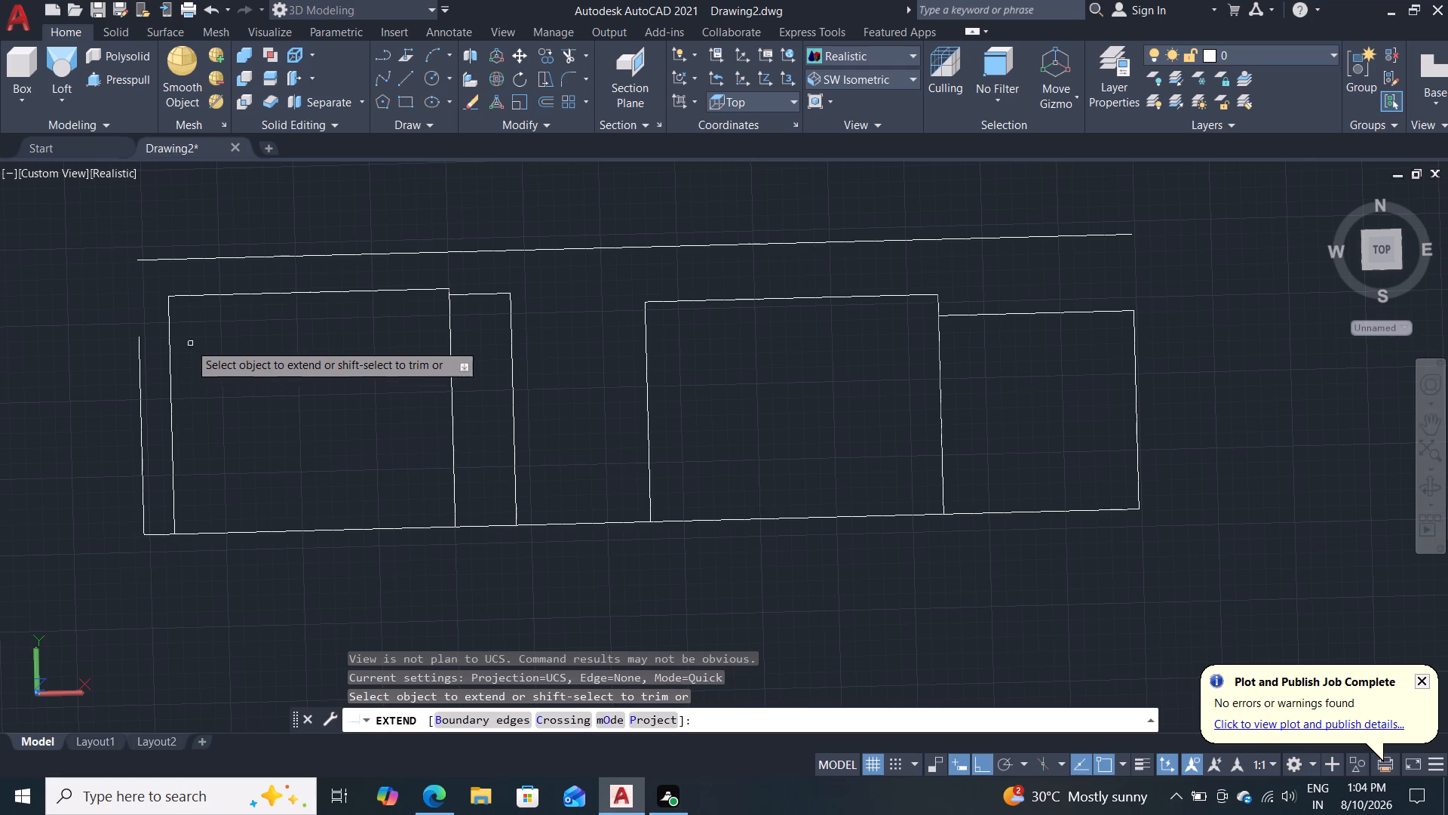
left_click(172, 329)
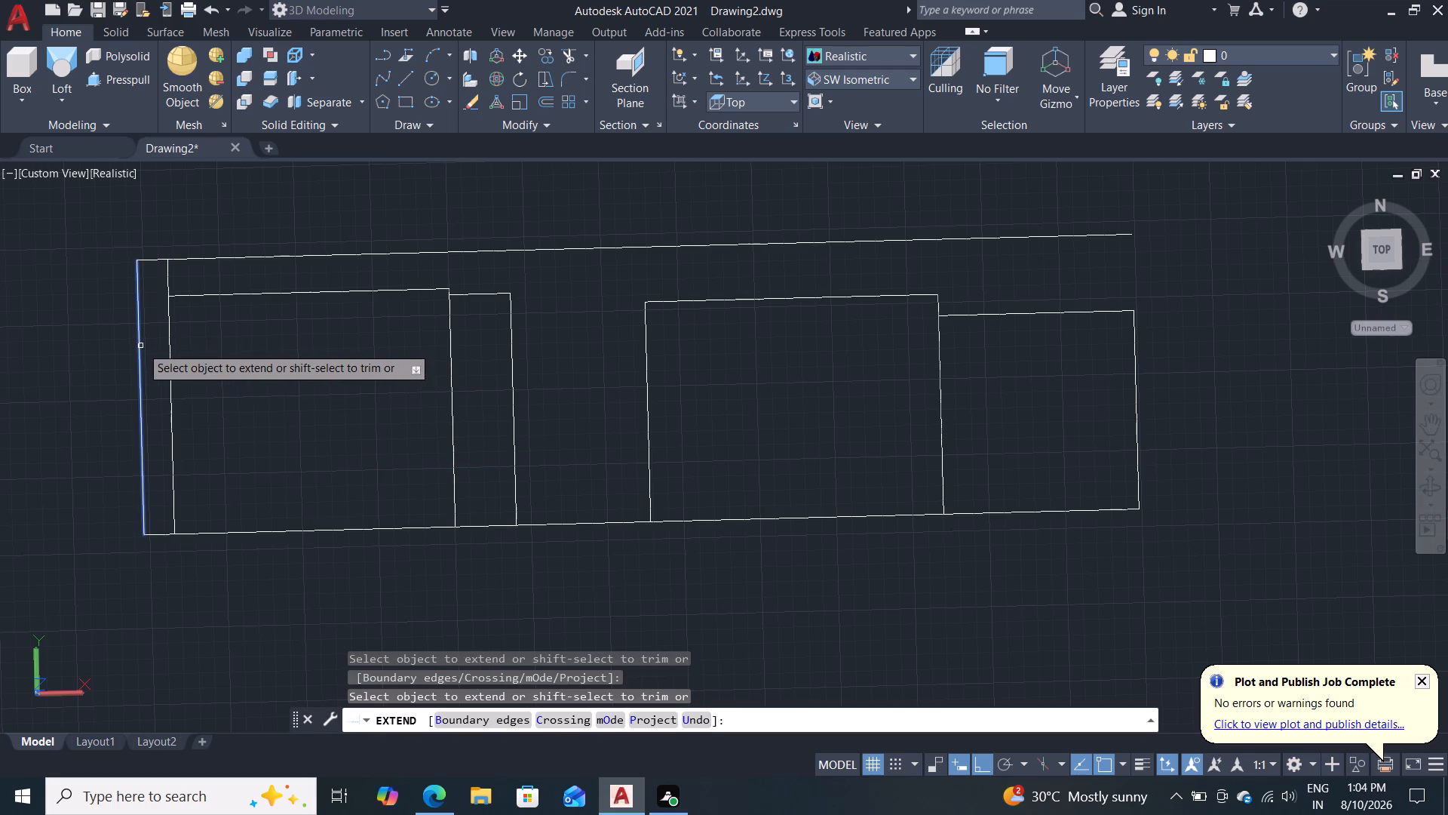
left_click(141, 346)
key("Escape")
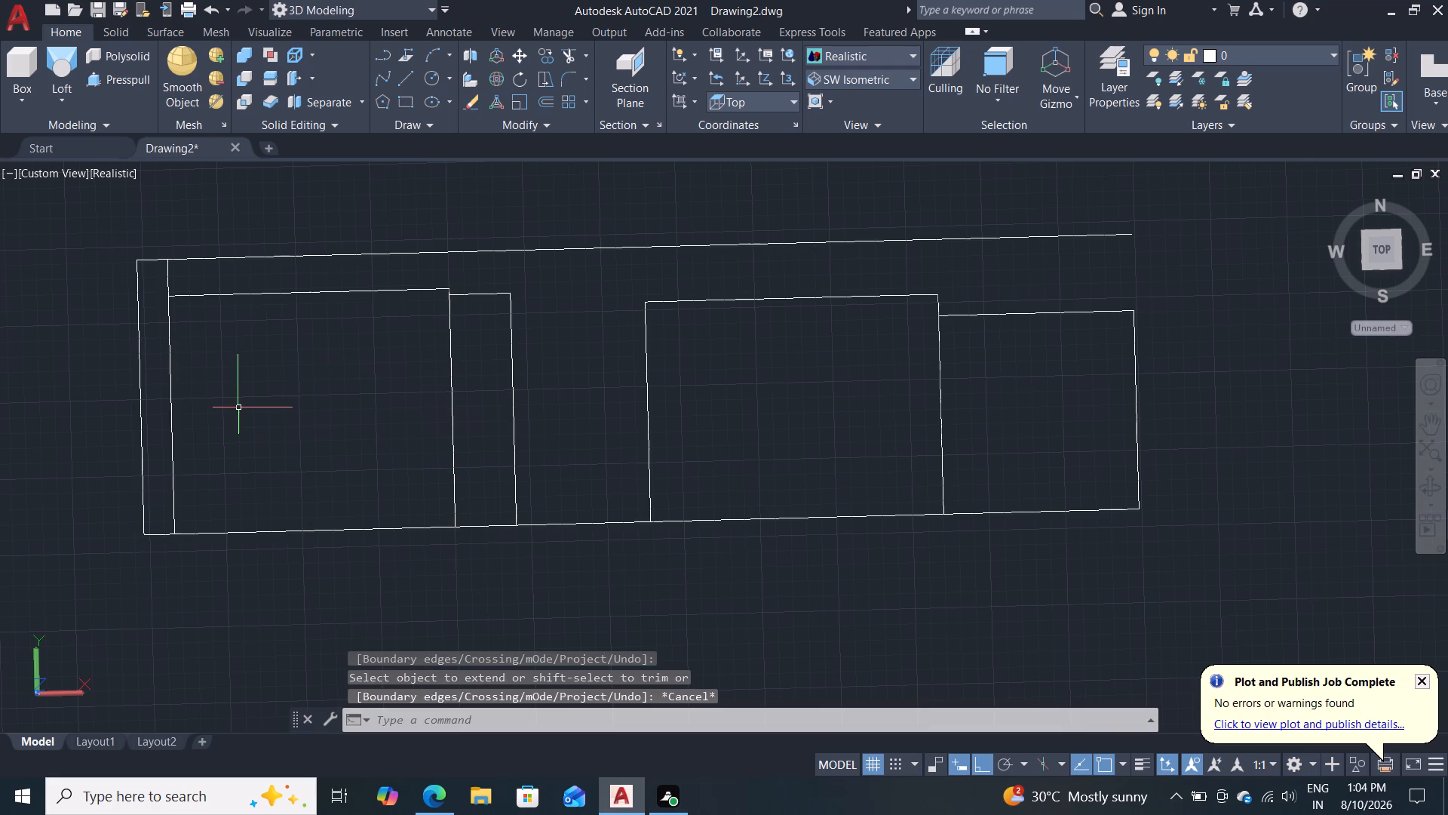
Trim the line 45 above the baseline on the positive-X side of the second vertical.
key("t")
key("r")
key("Return")
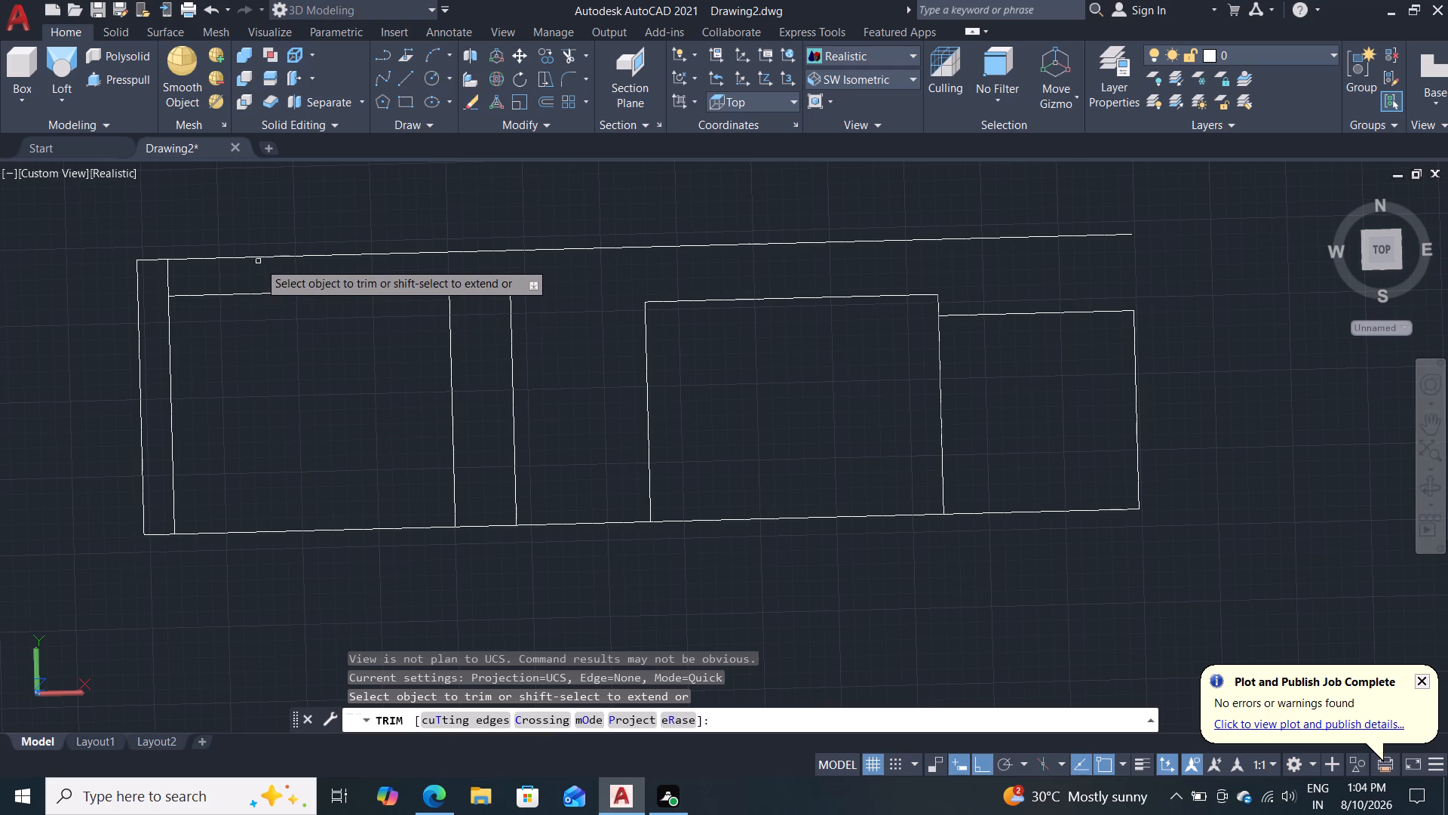
left_click(265, 257)
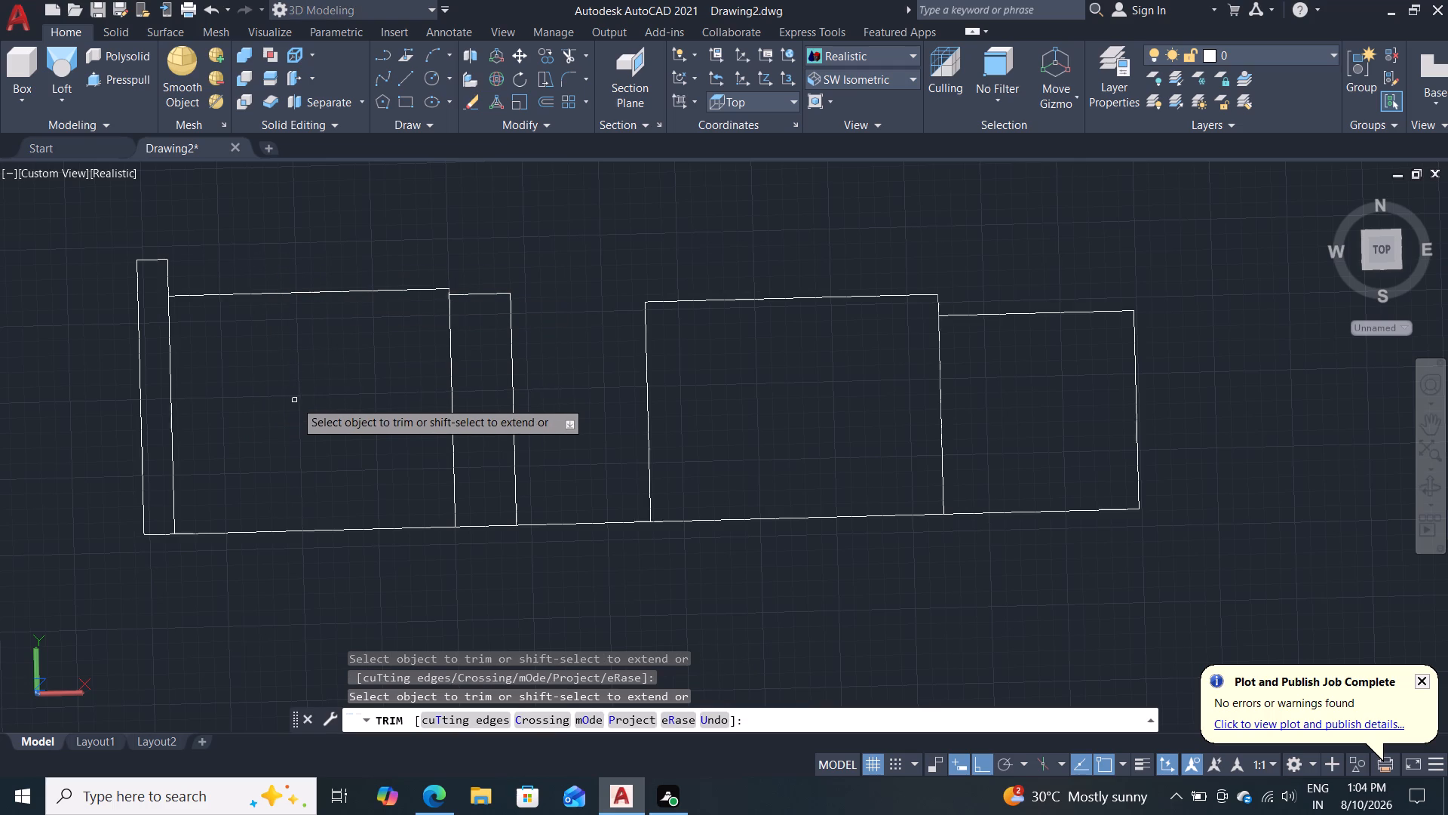
key("Escape")
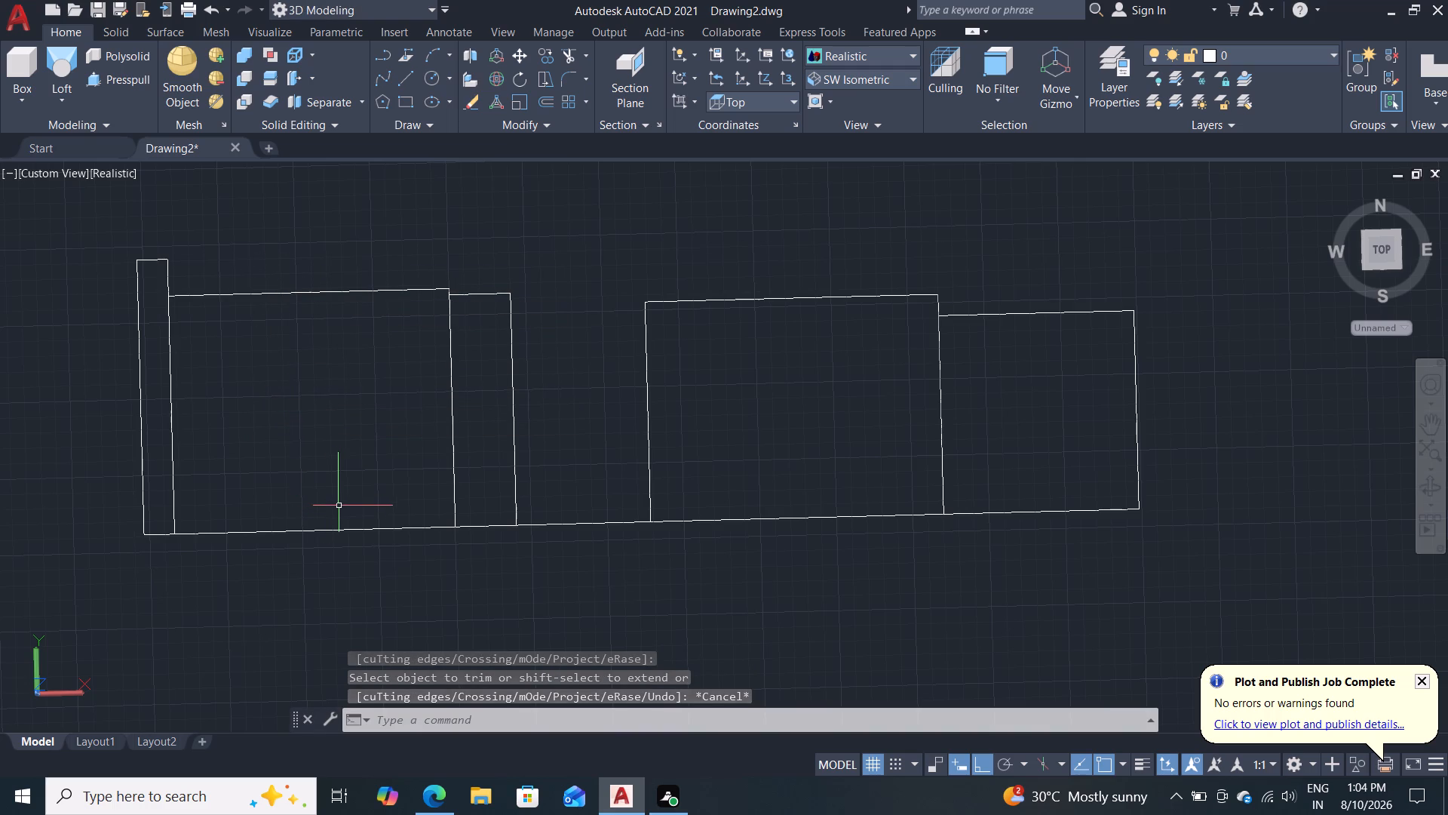
Draw a horizontal line across the open gap from the middle block's upper negative-X corner to the narrow step's vertical.
key("l")
key("Return")
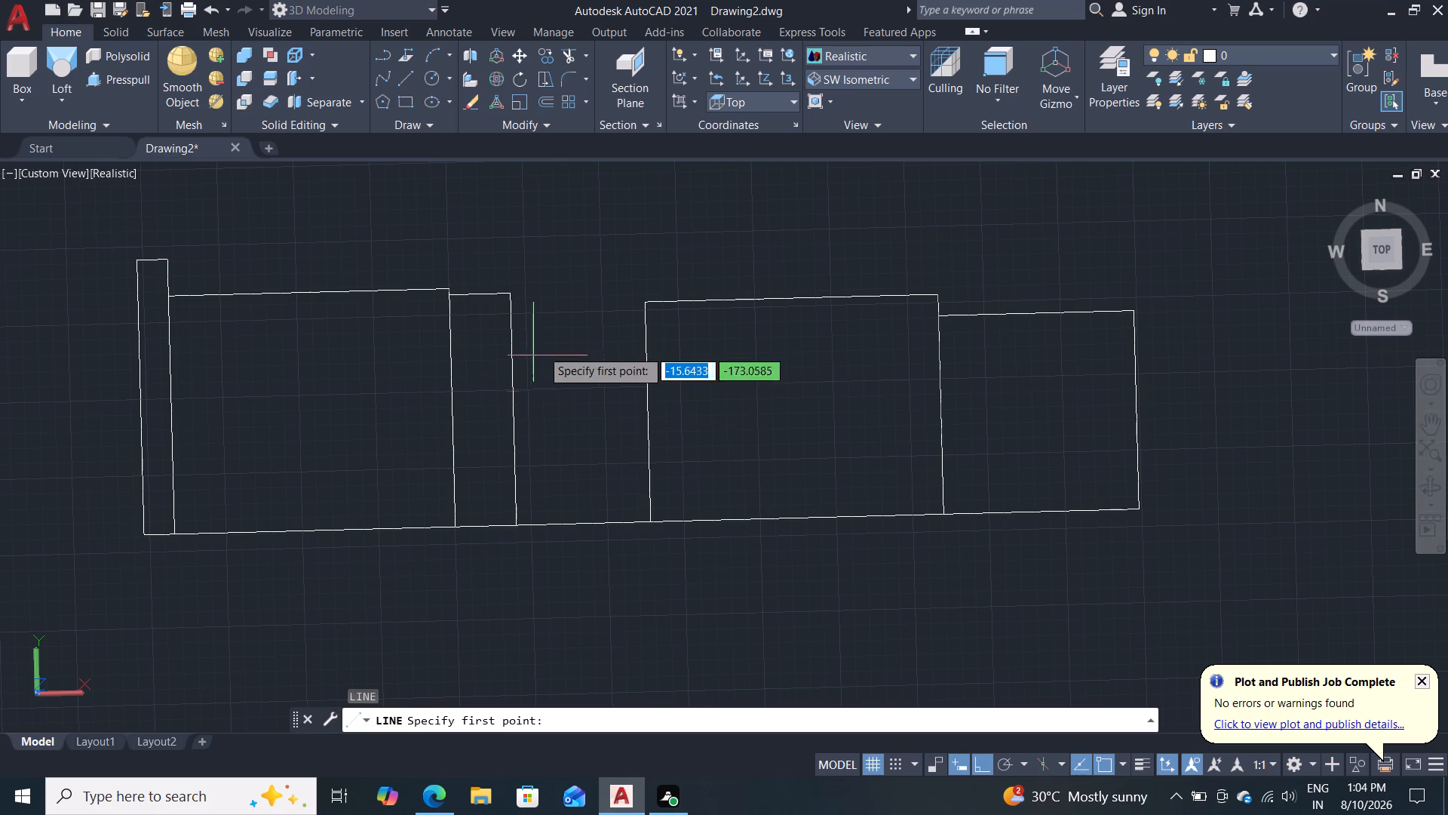
left_click(645, 304)
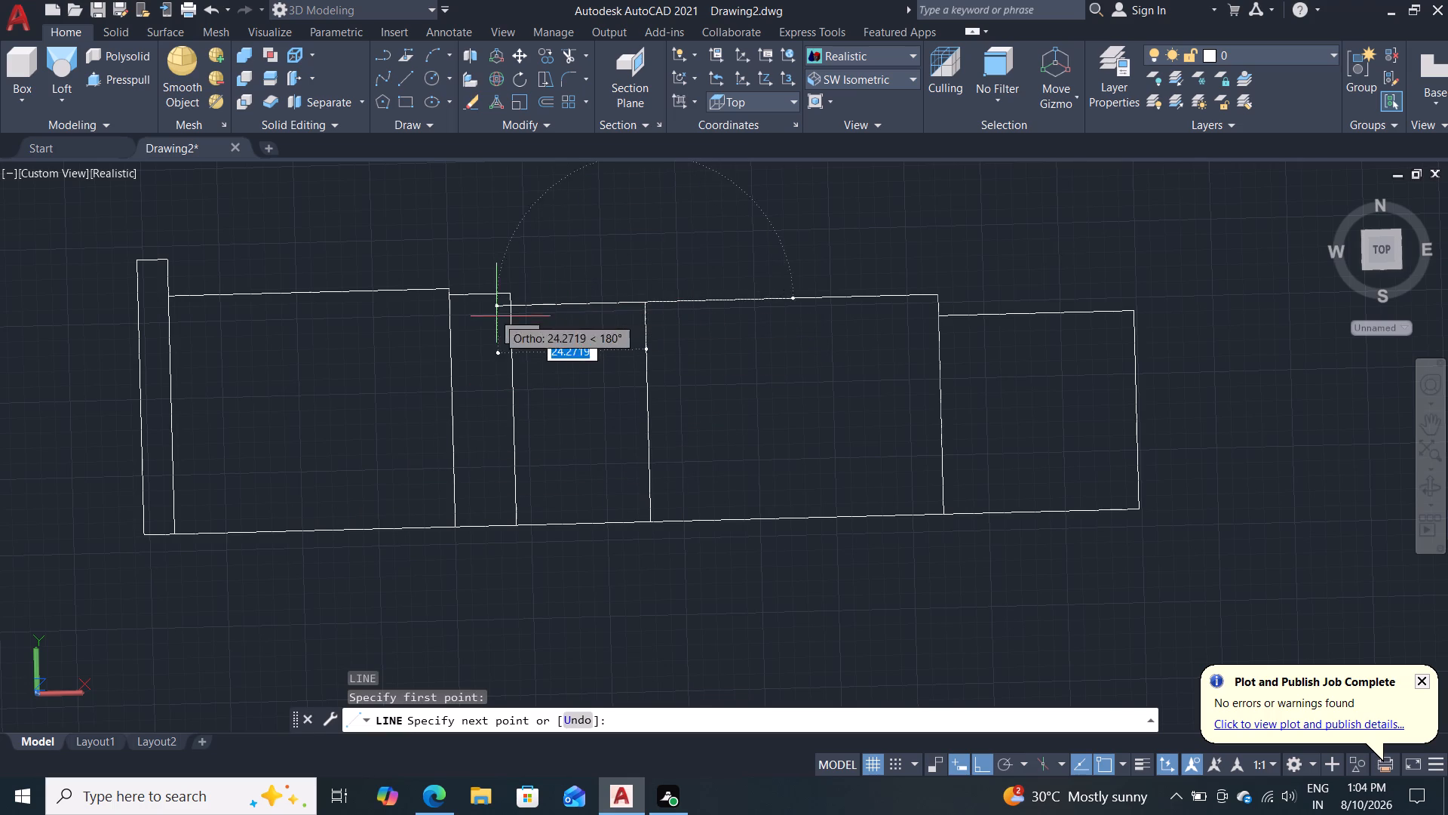
left_click(508, 309)
key("Escape")
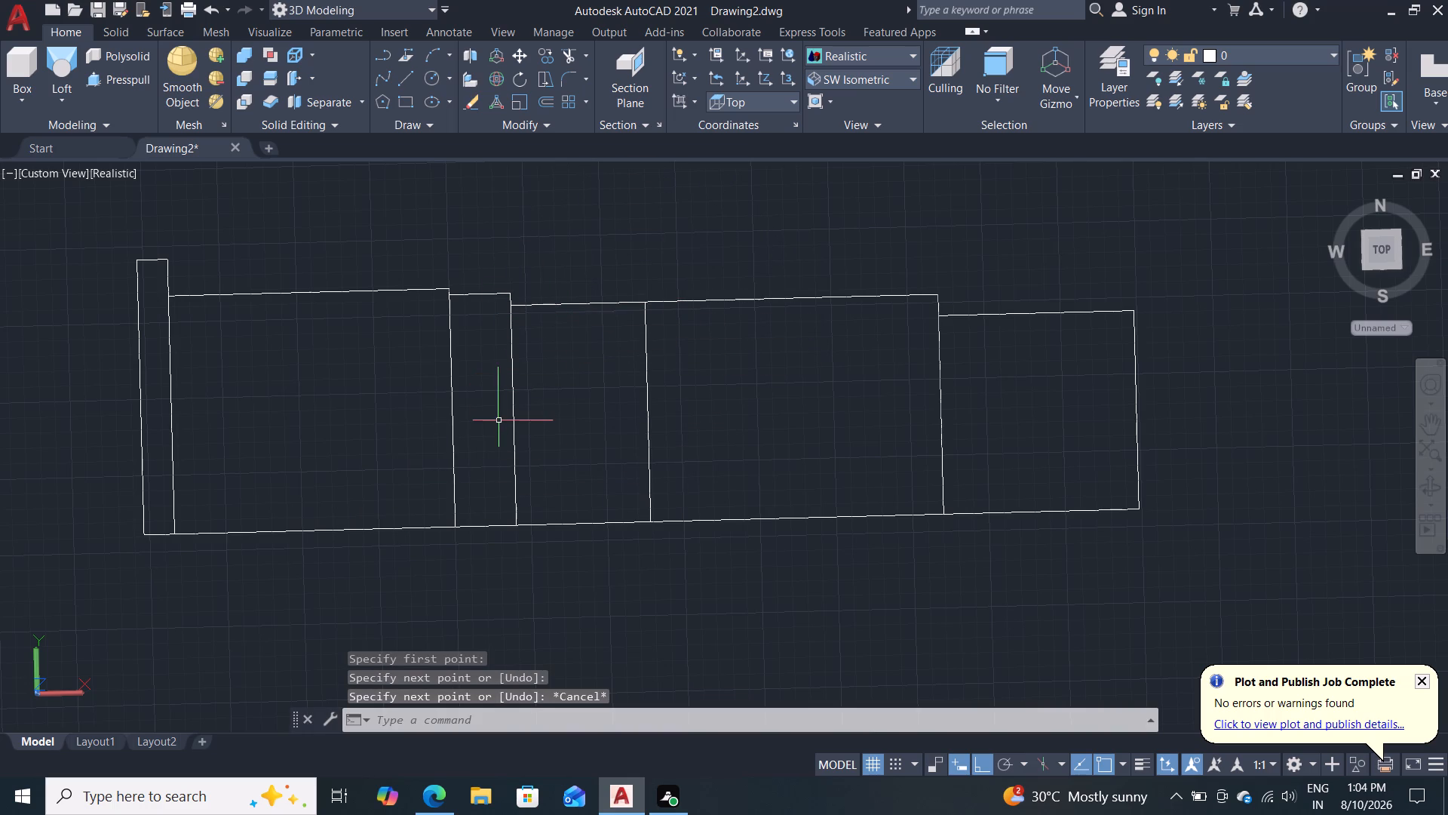
Draw a circle of radius 11 centred on the gap line's midpoint and reaching its end.
key("c")
key("Return")
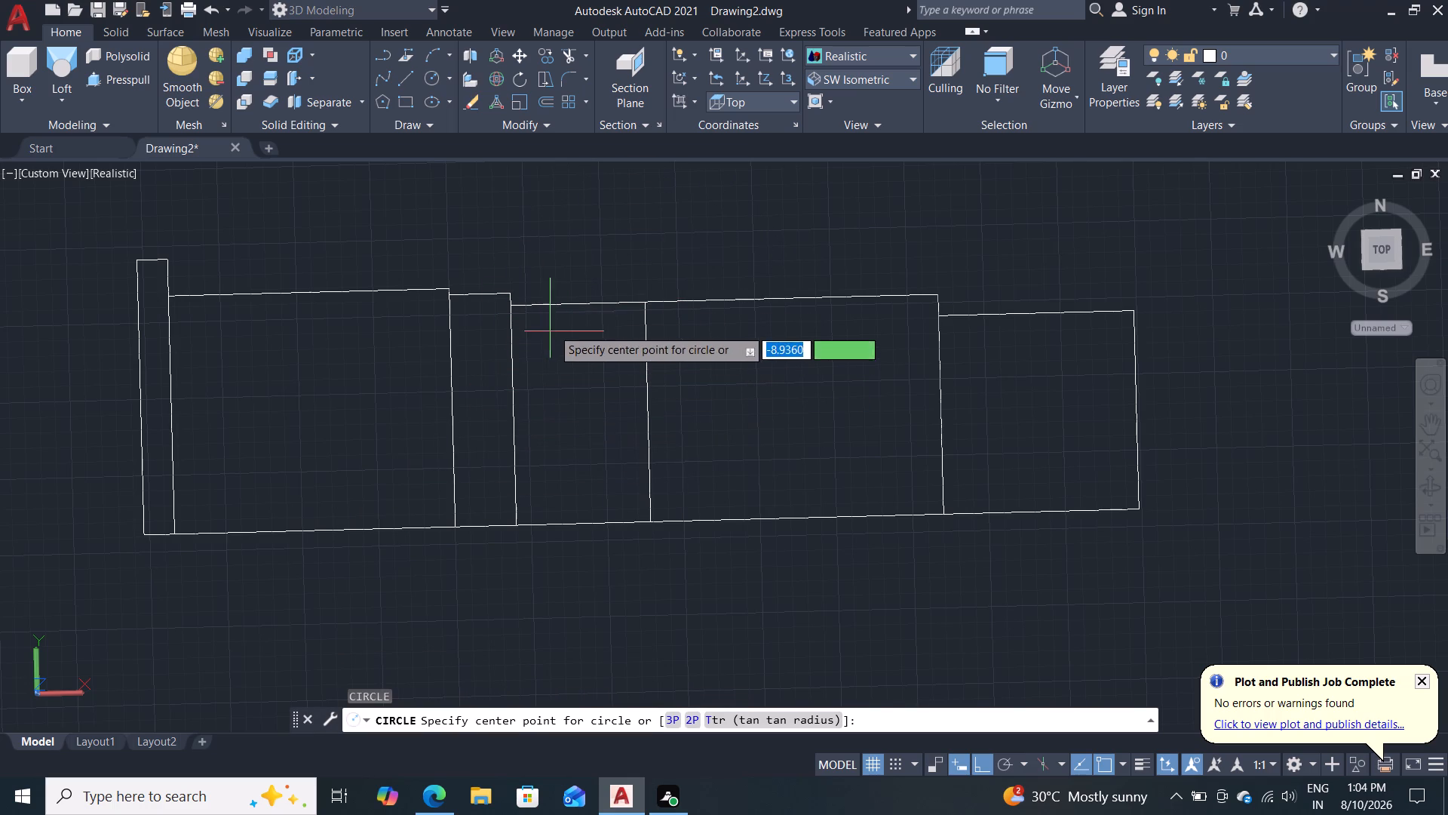
left_click(578, 305)
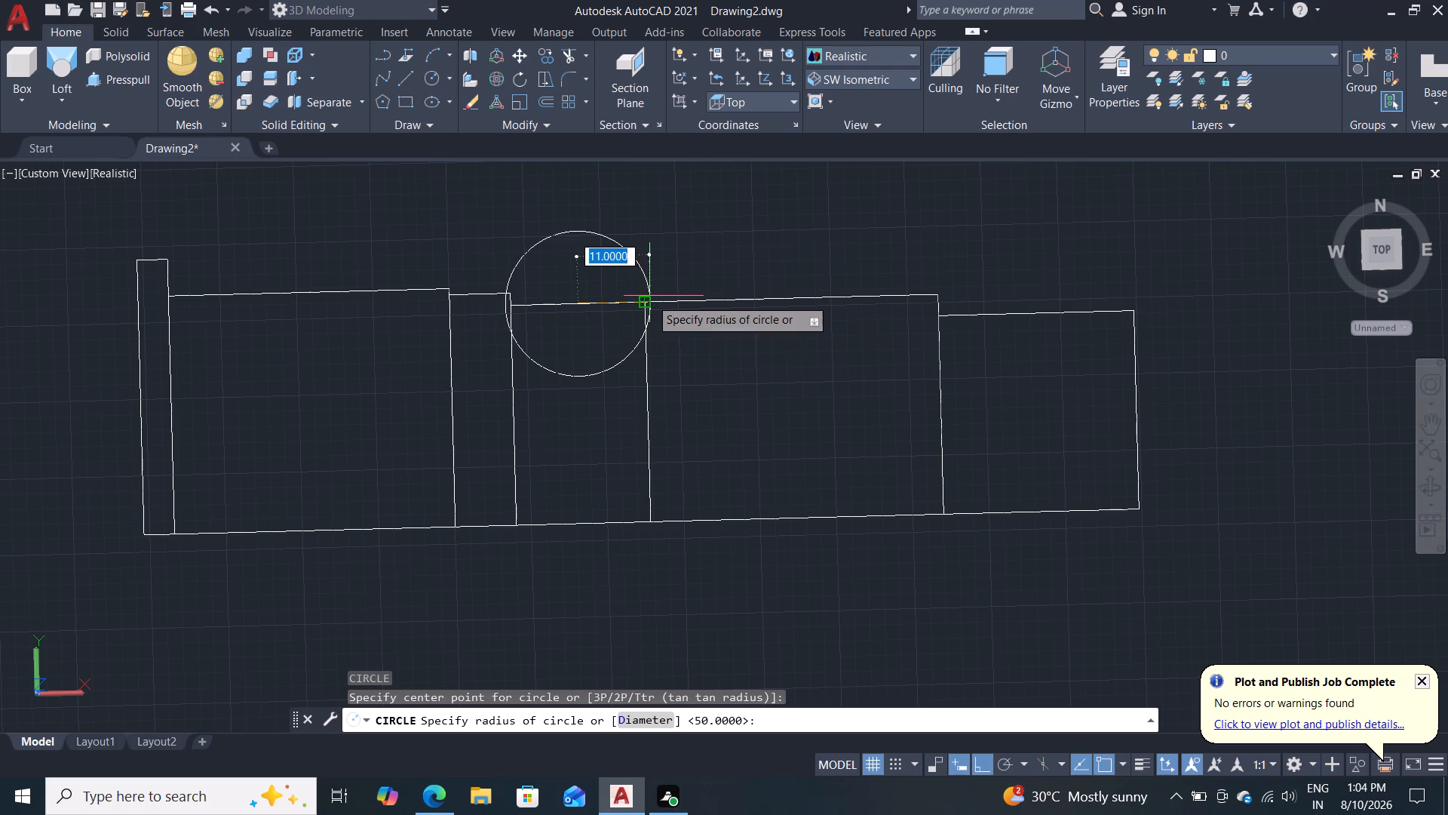
left_click(646, 300)
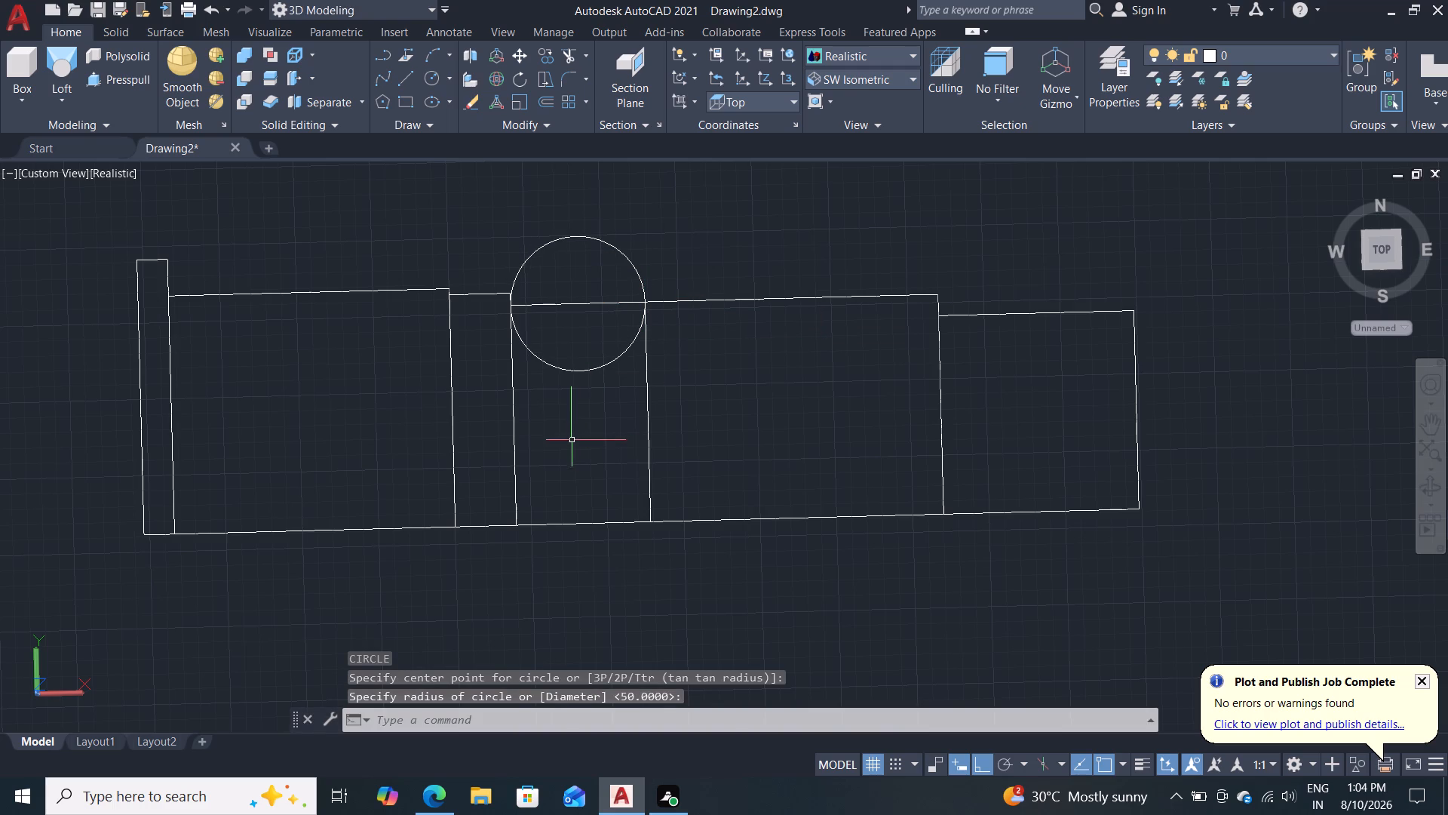
key("Escape")
Trim the circle's upper half and the gap line to leave a concave semicircular arc.
key("t")
key("r")
key("Return")
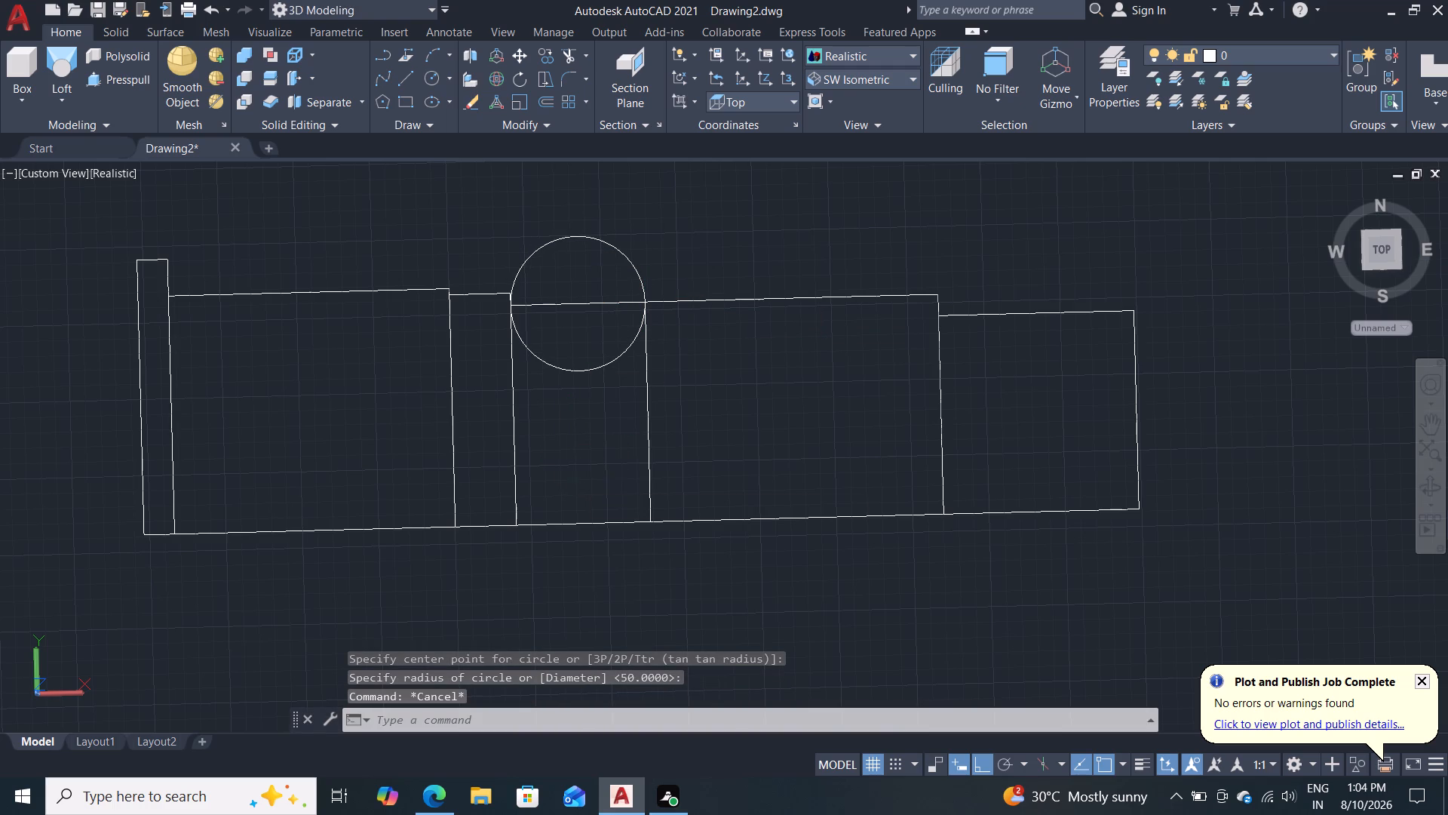
left_click(630, 263)
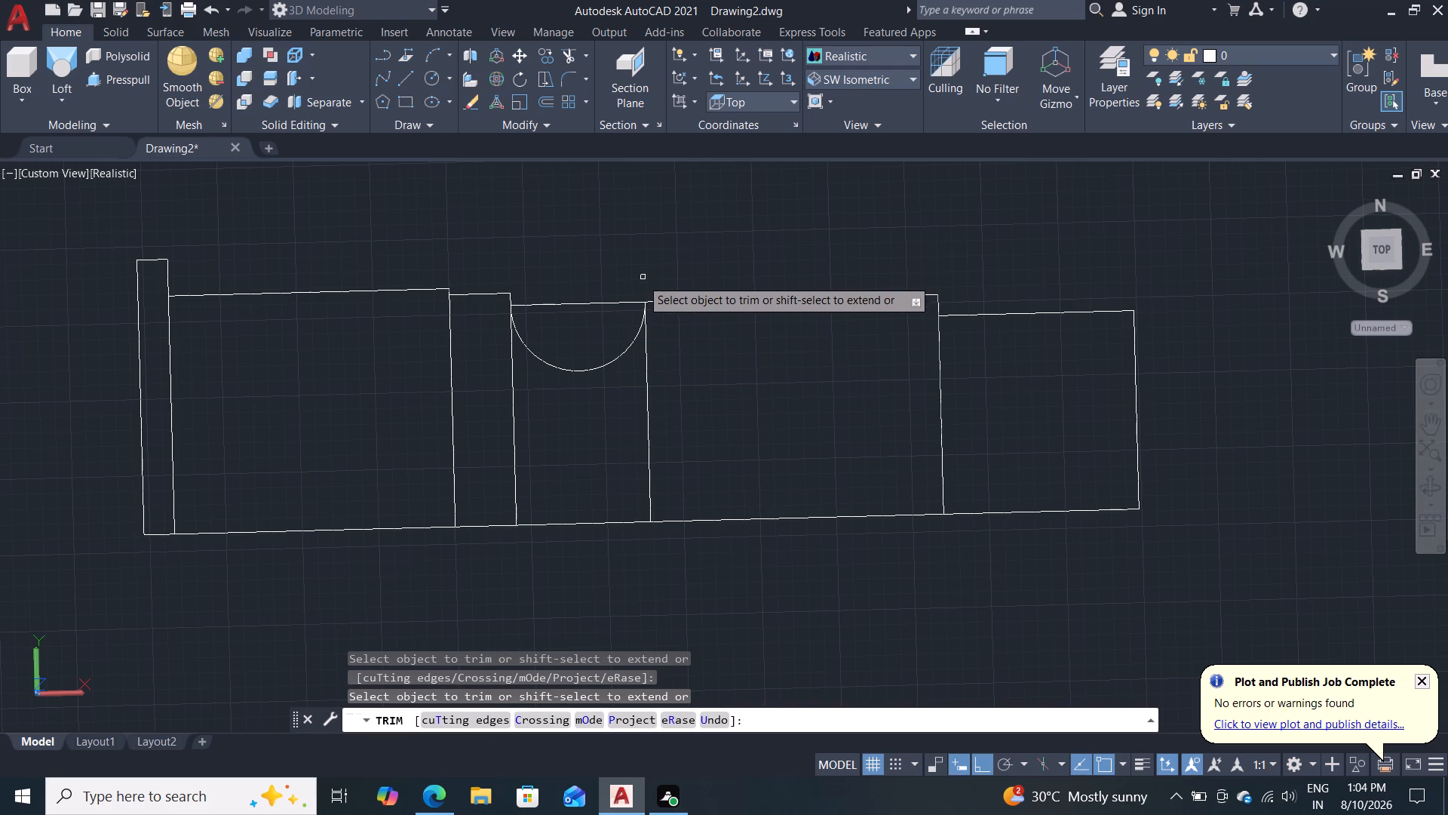
left_click(609, 300)
left_click(601, 306)
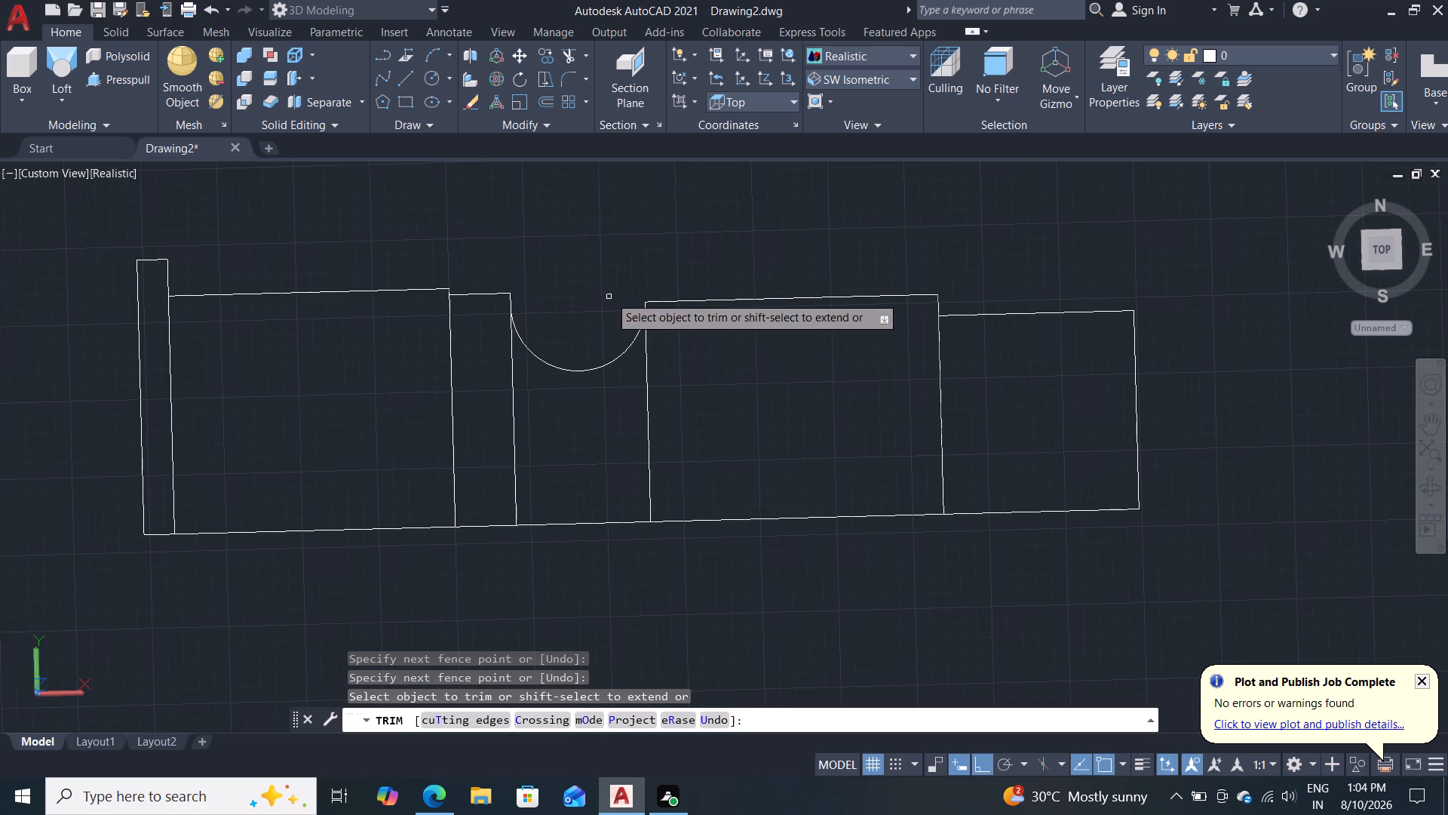
key("Escape")
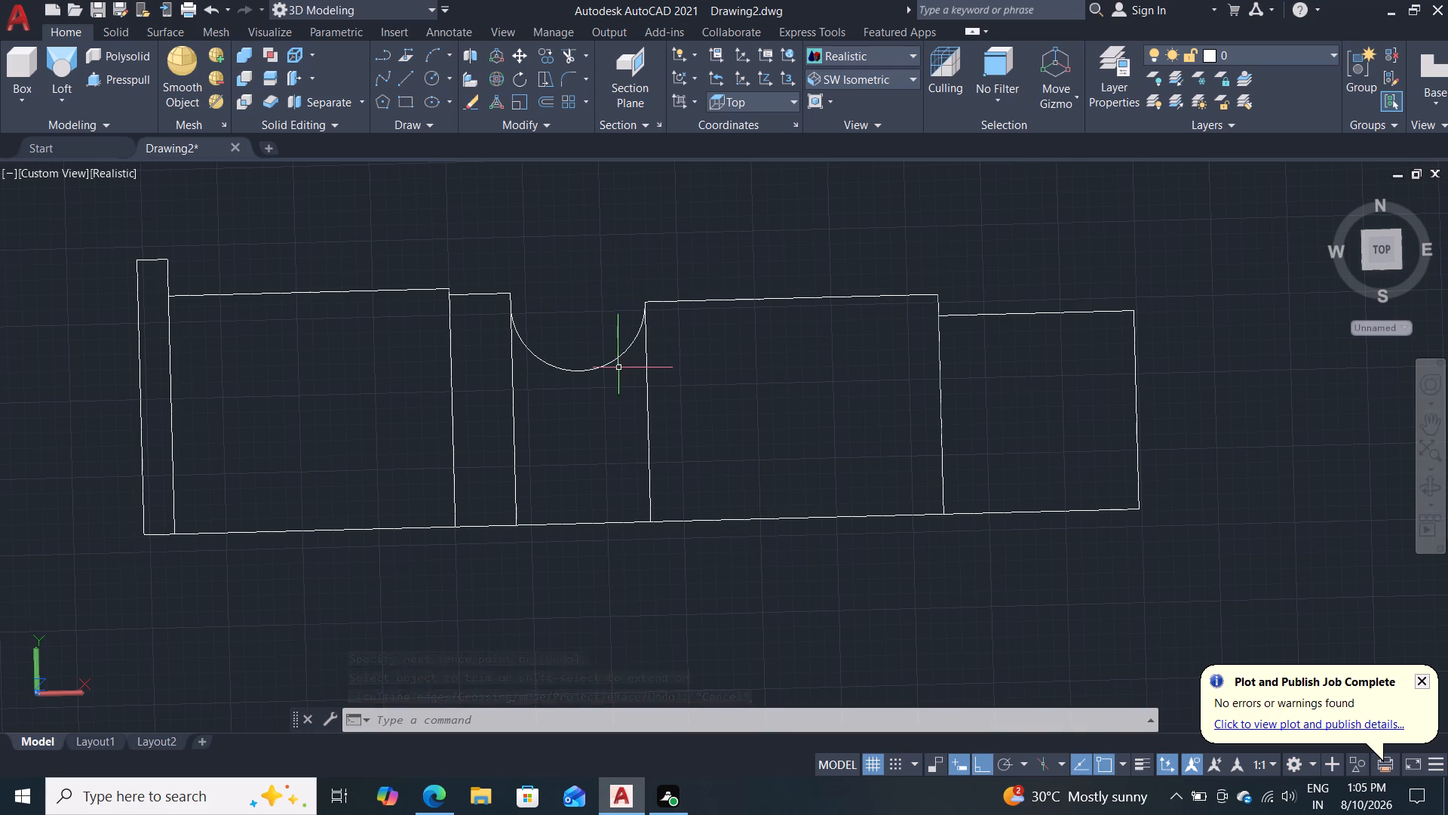
Trim the second vertical from the negative-X end and the narrow step's negative-X vertical below the stepped outline.
scroll(680, 436, "down", 1)
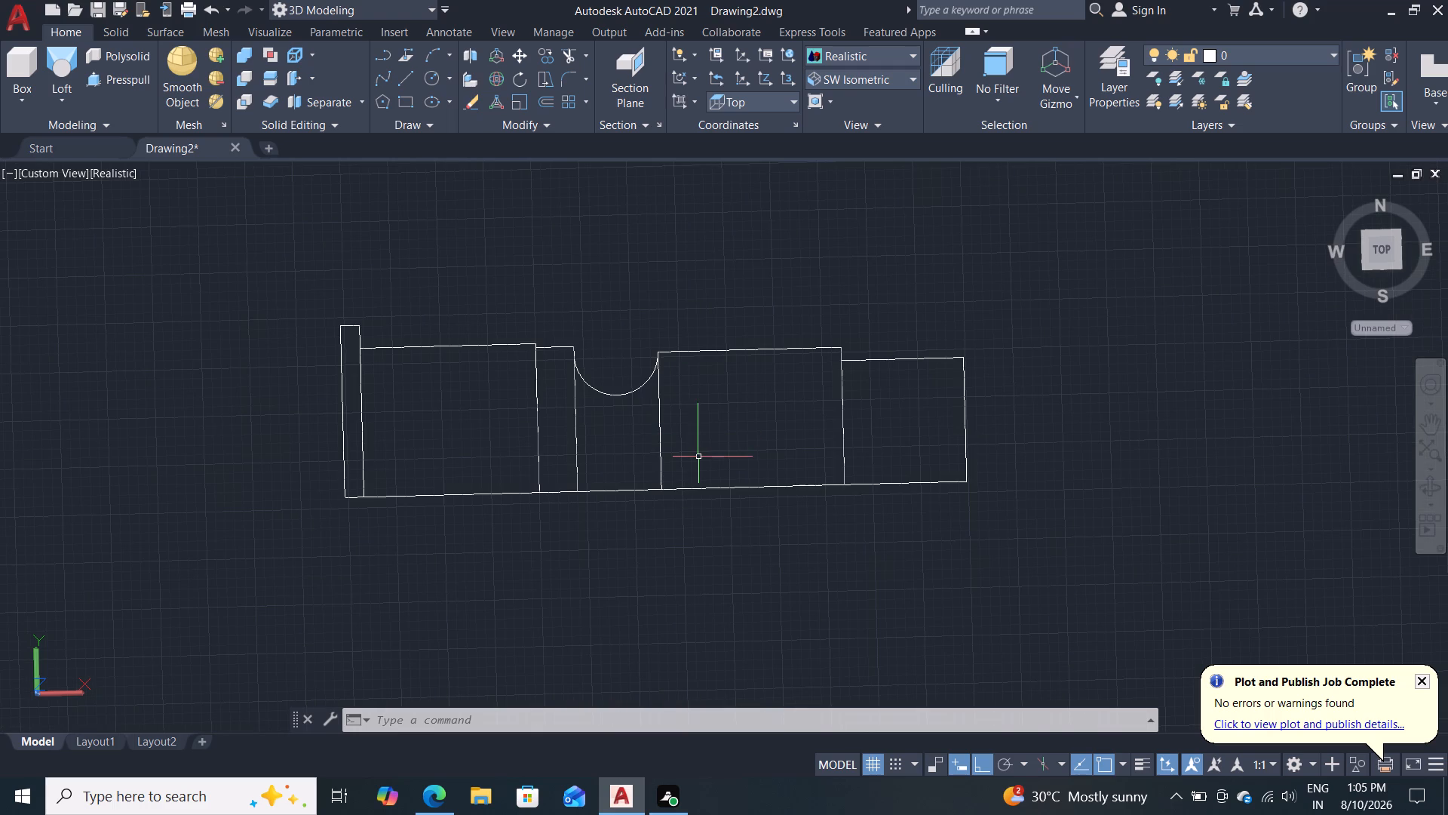
type("tr")
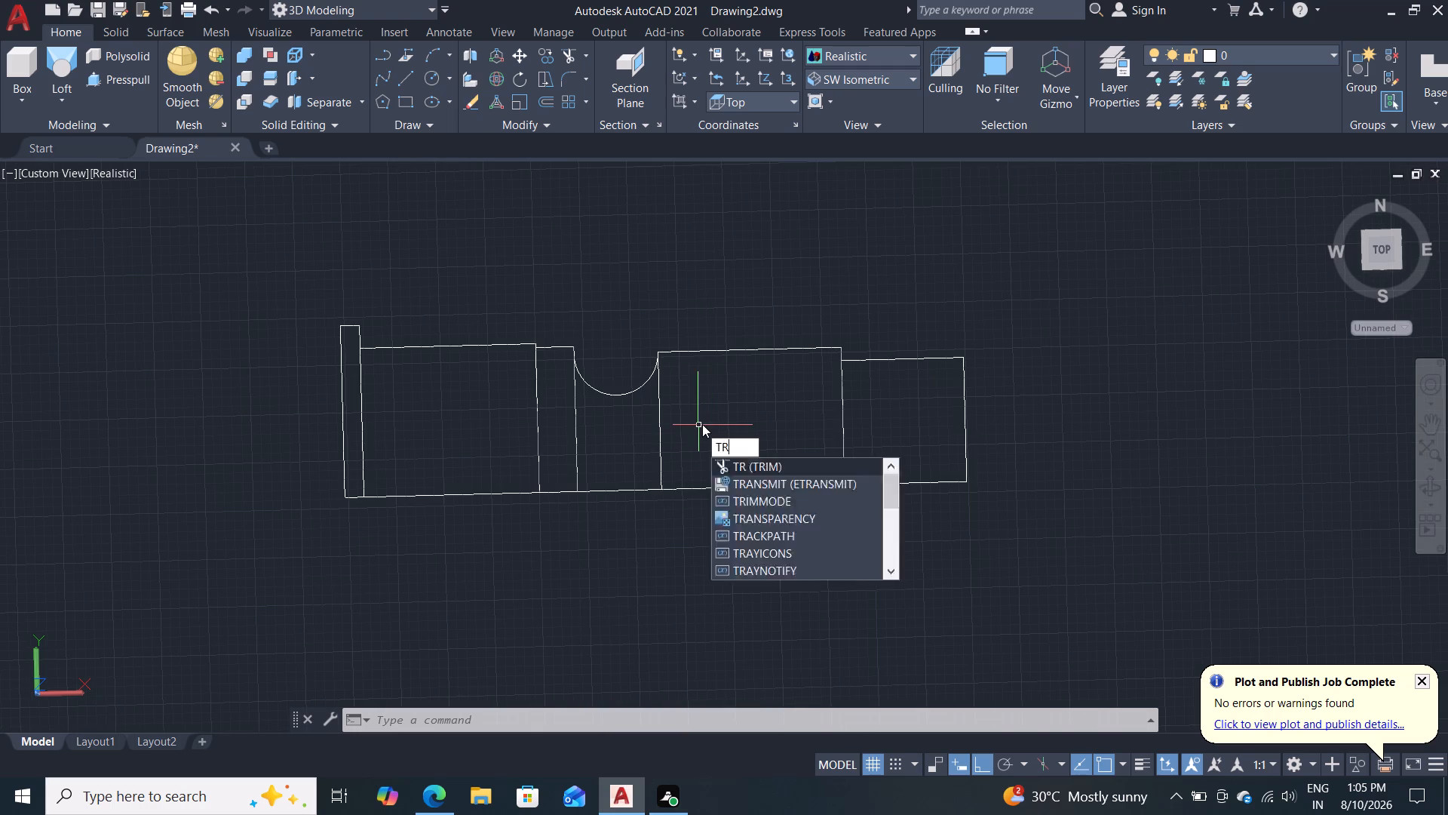
key("Return")
left_click(360, 437)
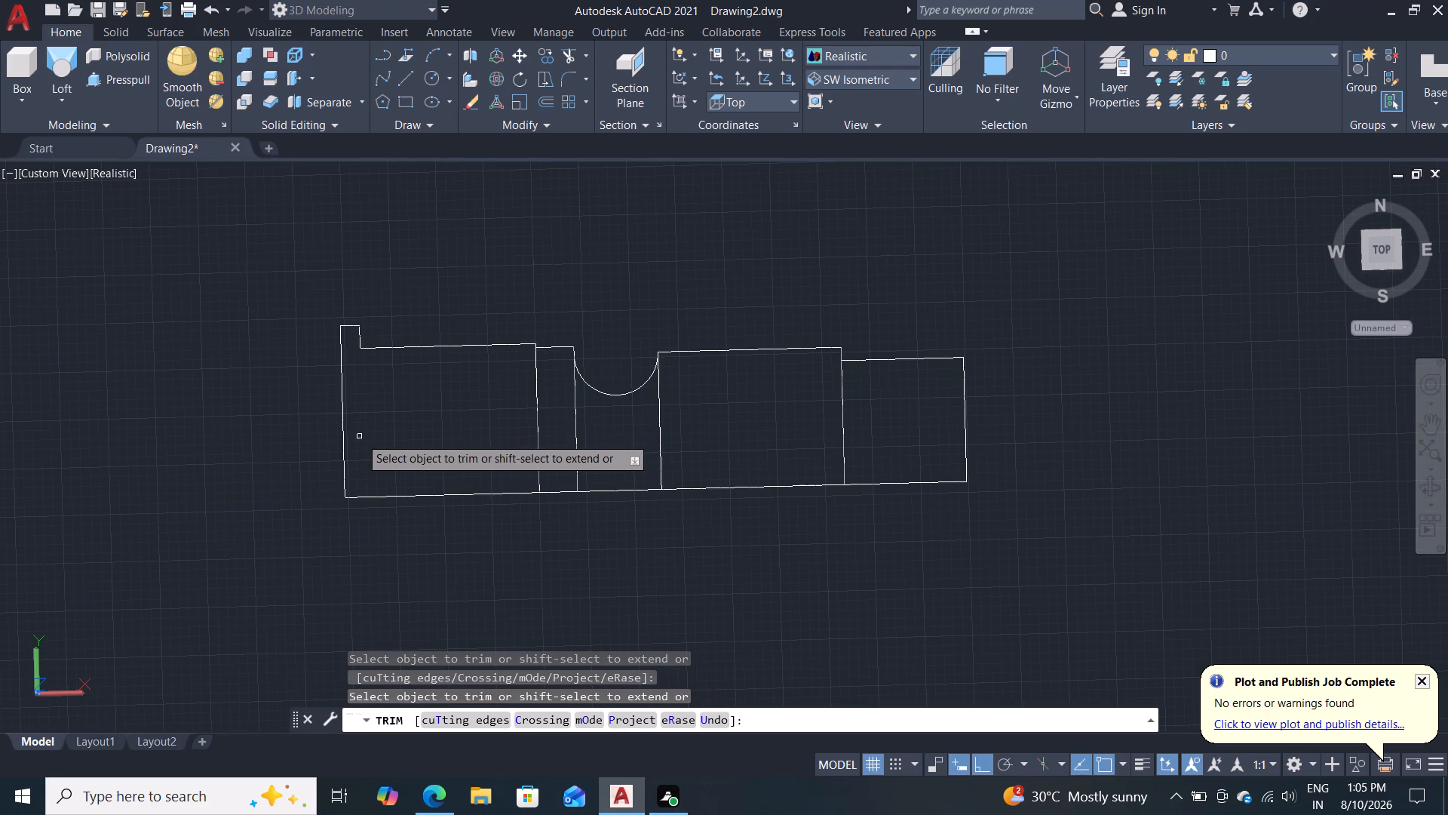
left_click(538, 420)
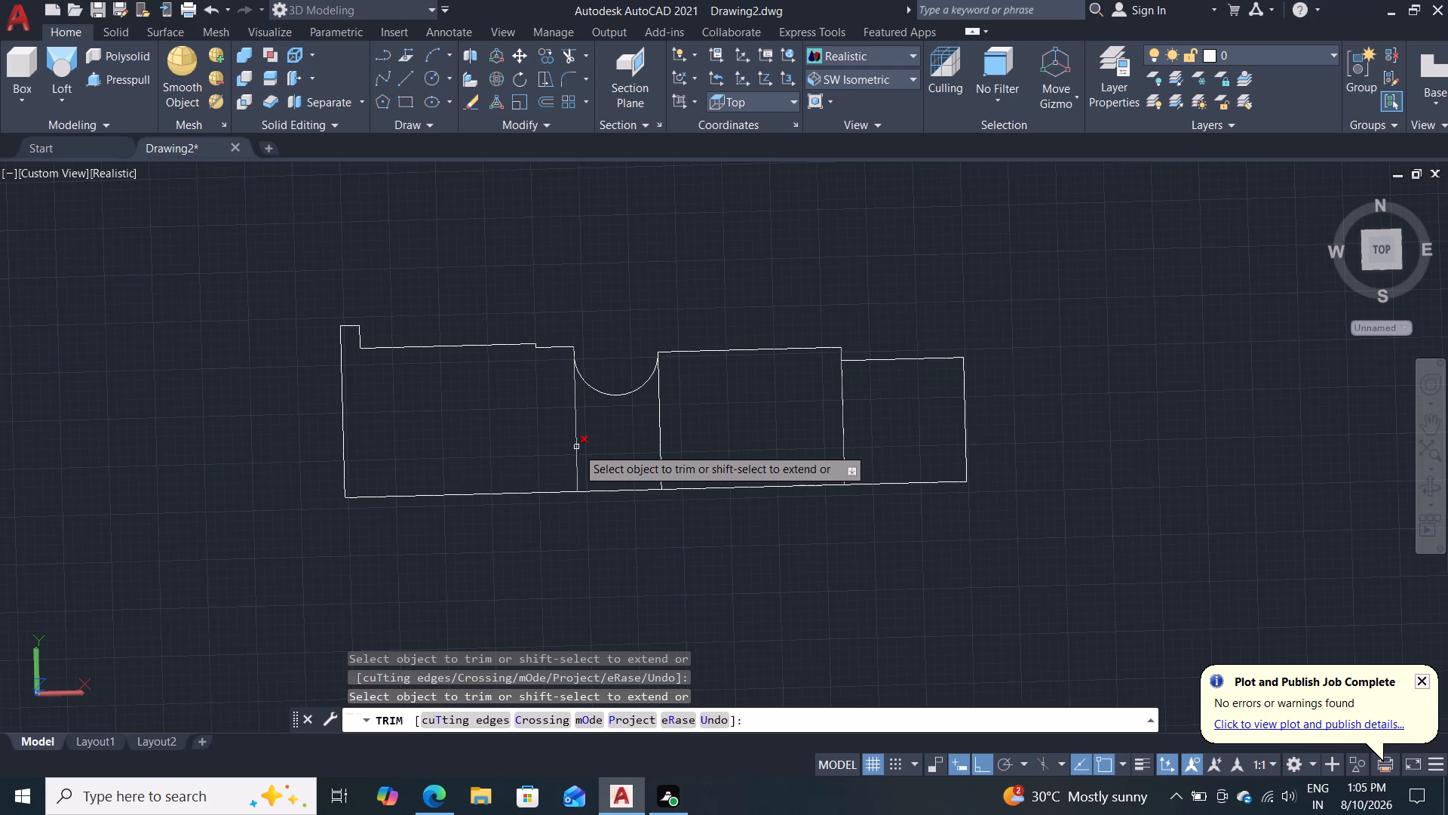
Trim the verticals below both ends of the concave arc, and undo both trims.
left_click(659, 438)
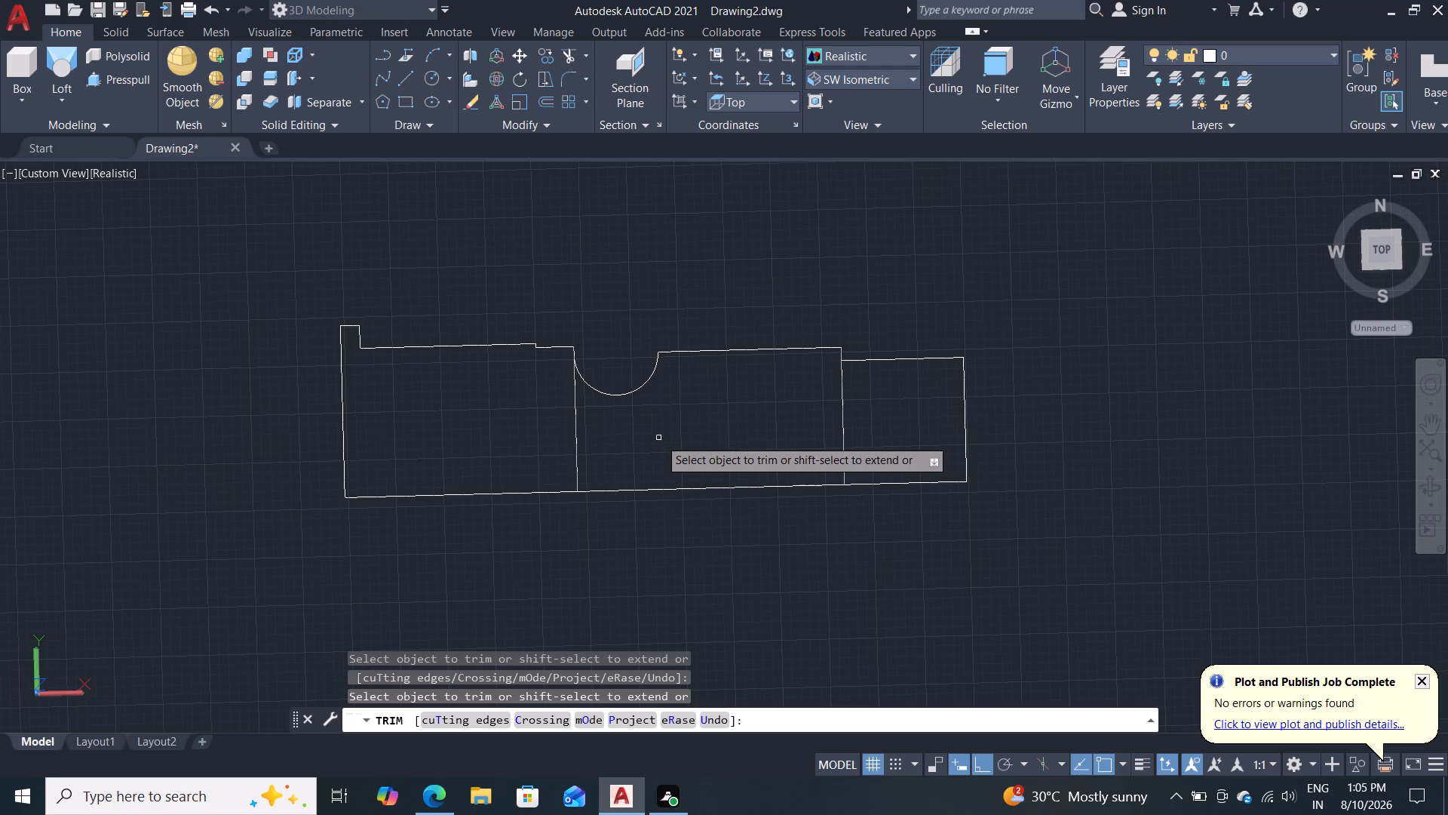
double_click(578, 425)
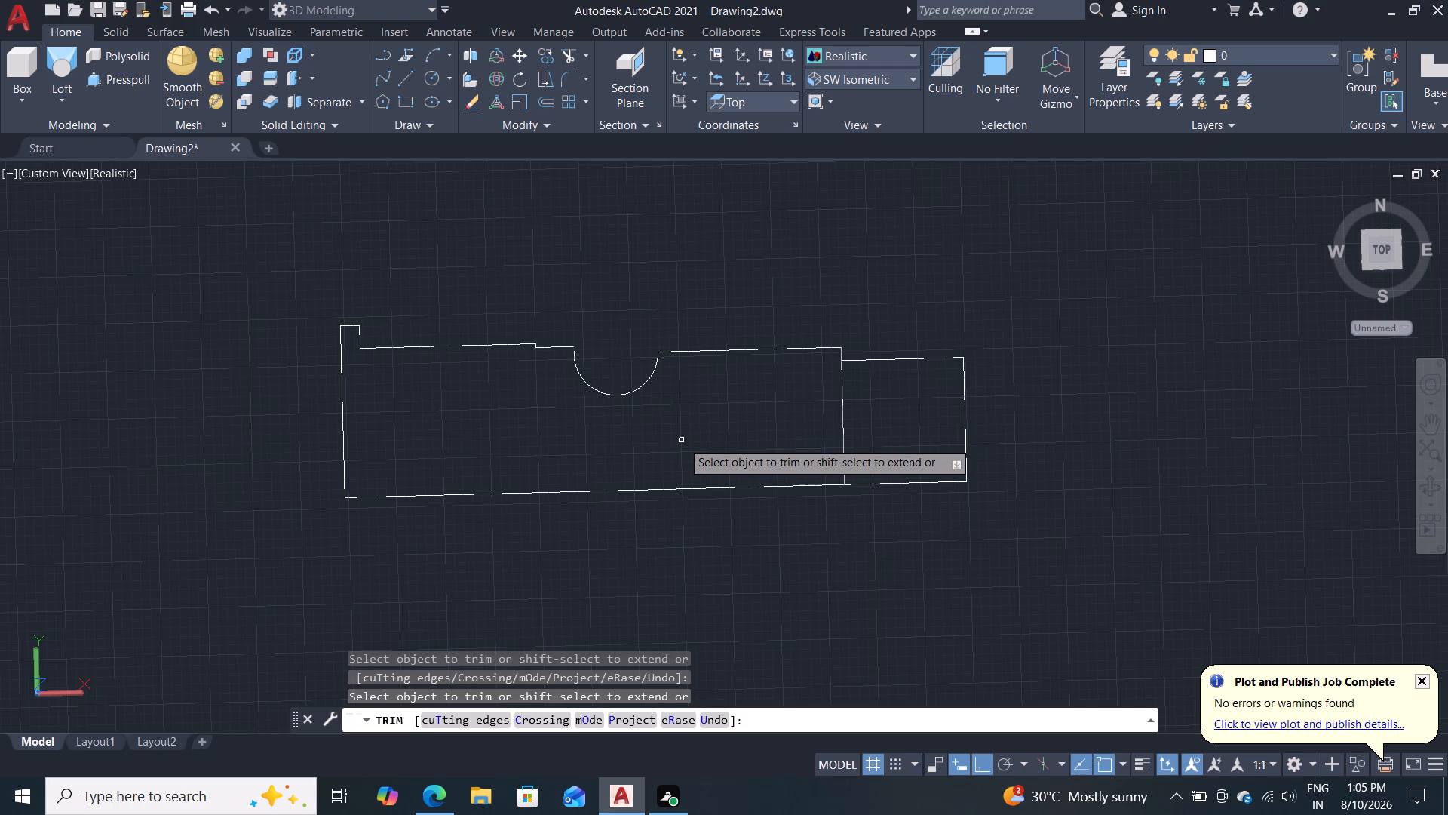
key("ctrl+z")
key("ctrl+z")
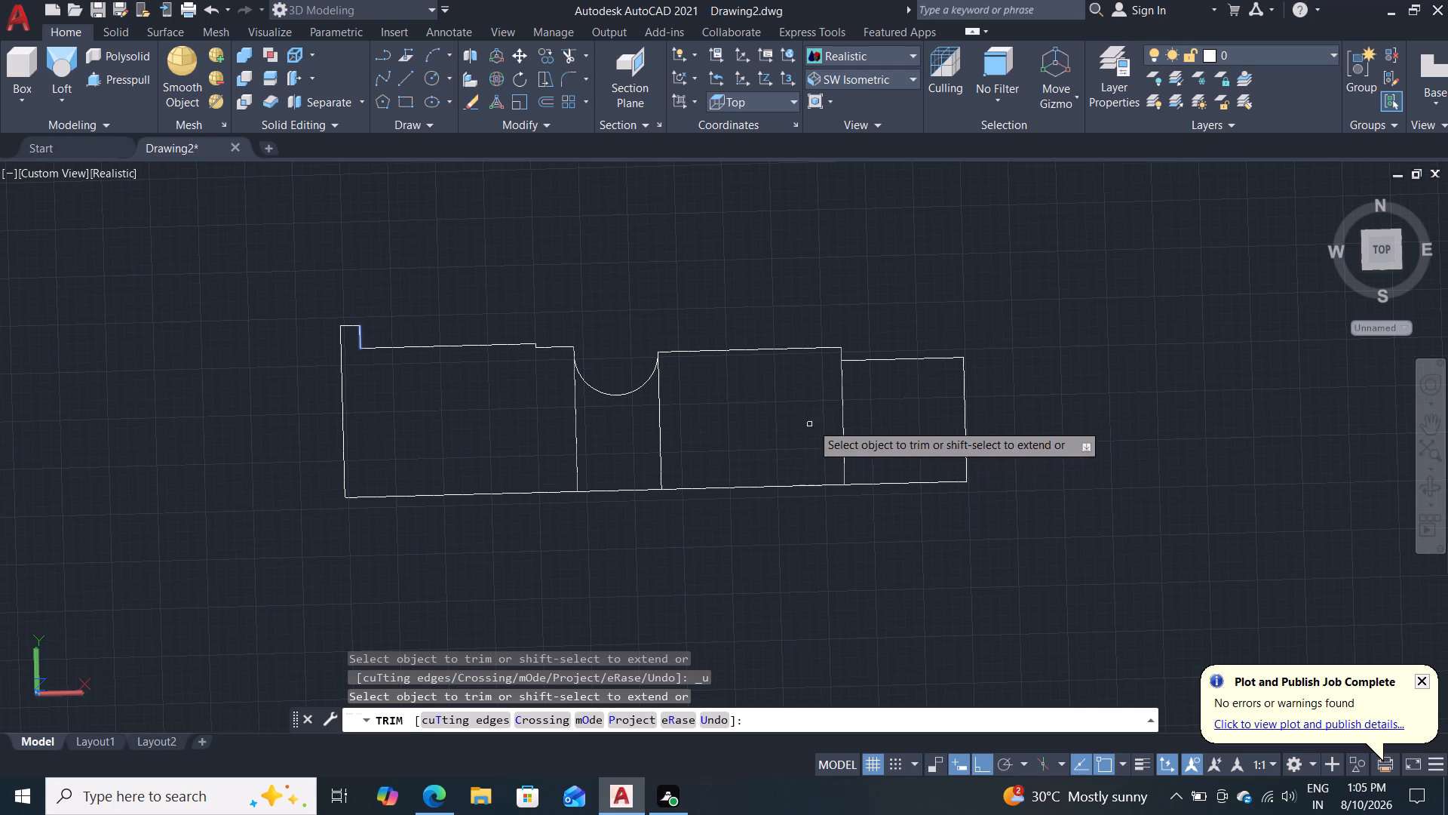
Trim the vertical between the middle block and the positive-X end block, keeping its short step edge.
left_click(842, 411)
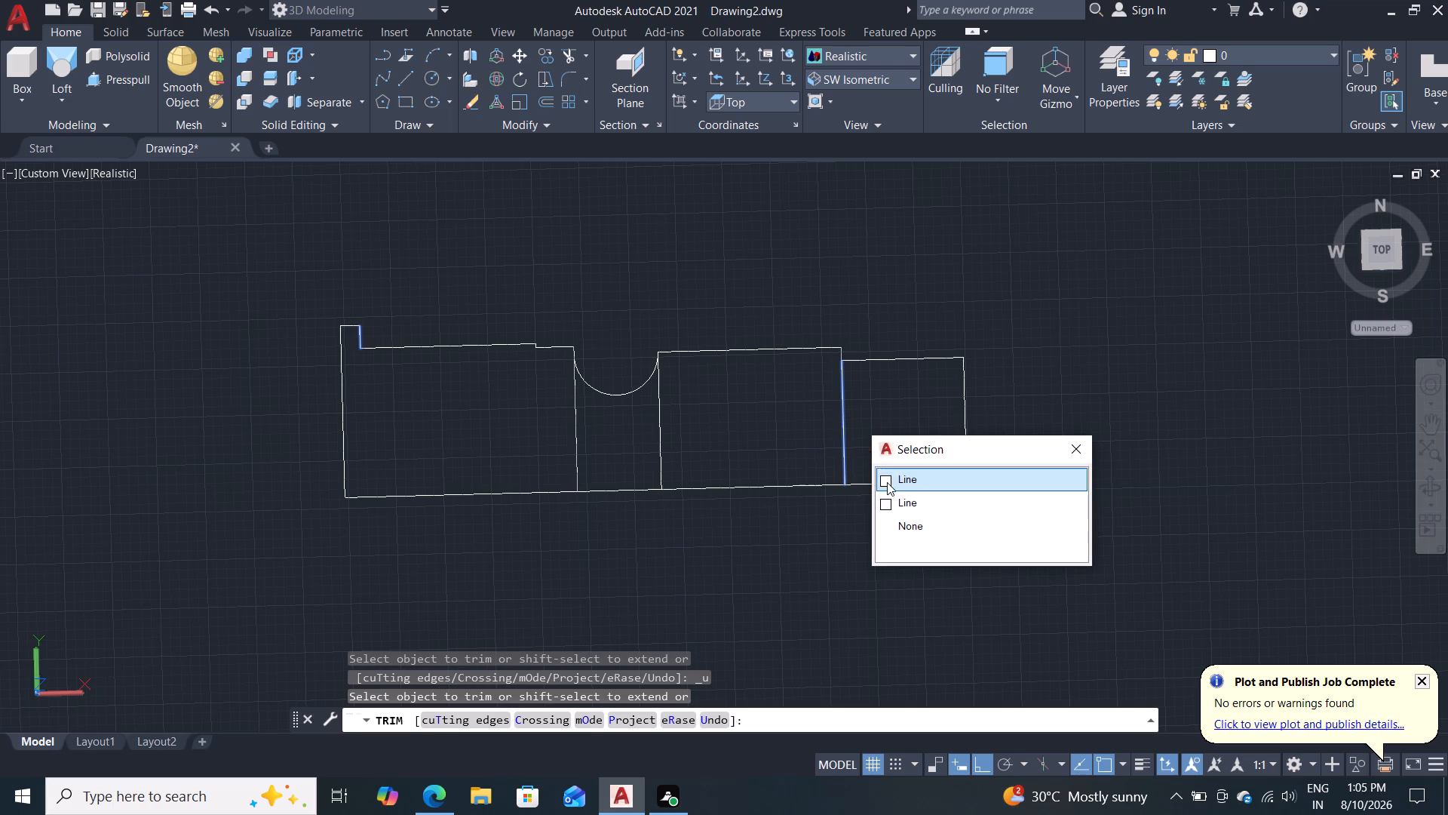
left_click(890, 478)
left_click(843, 433)
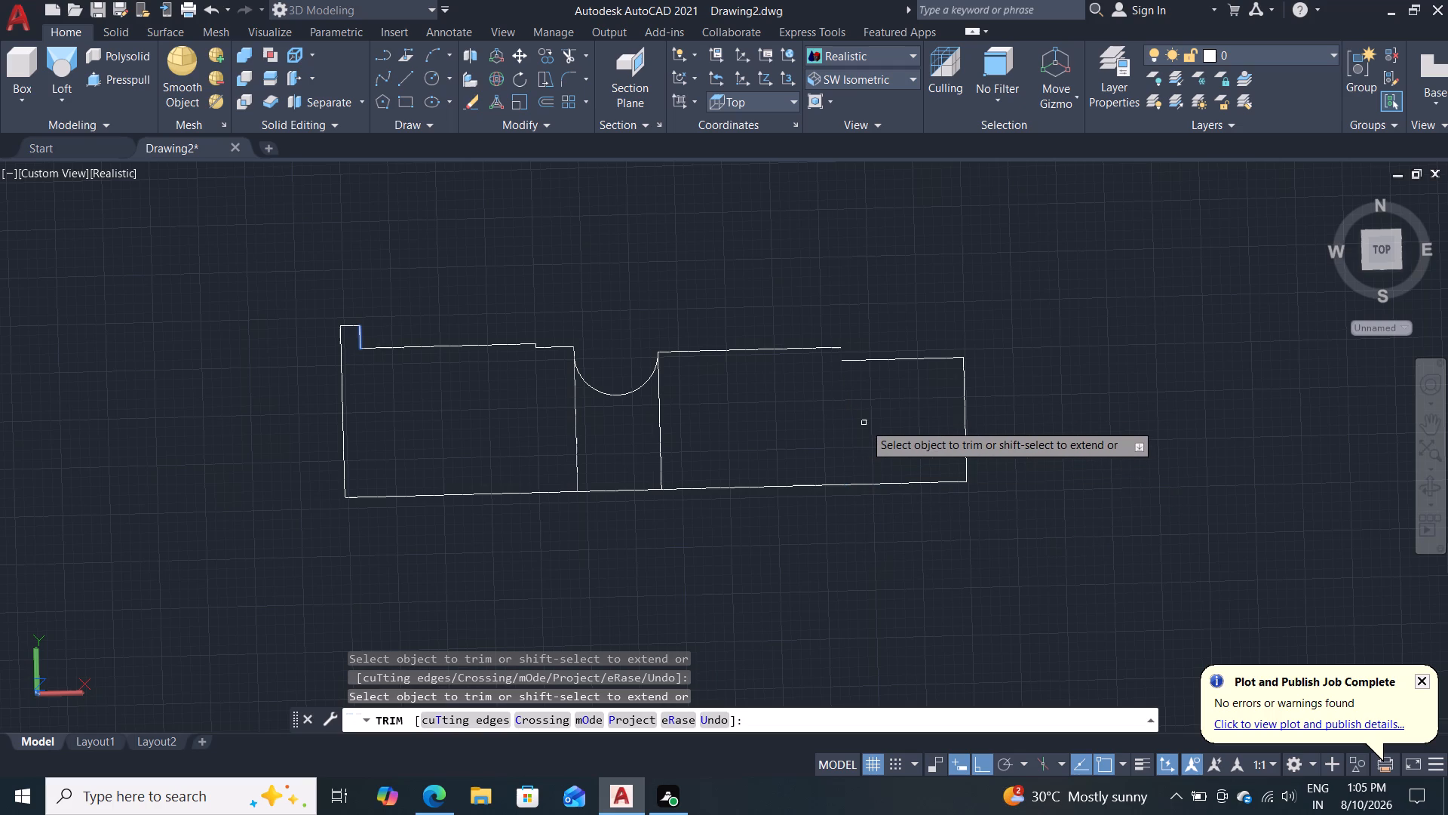
key("Escape")
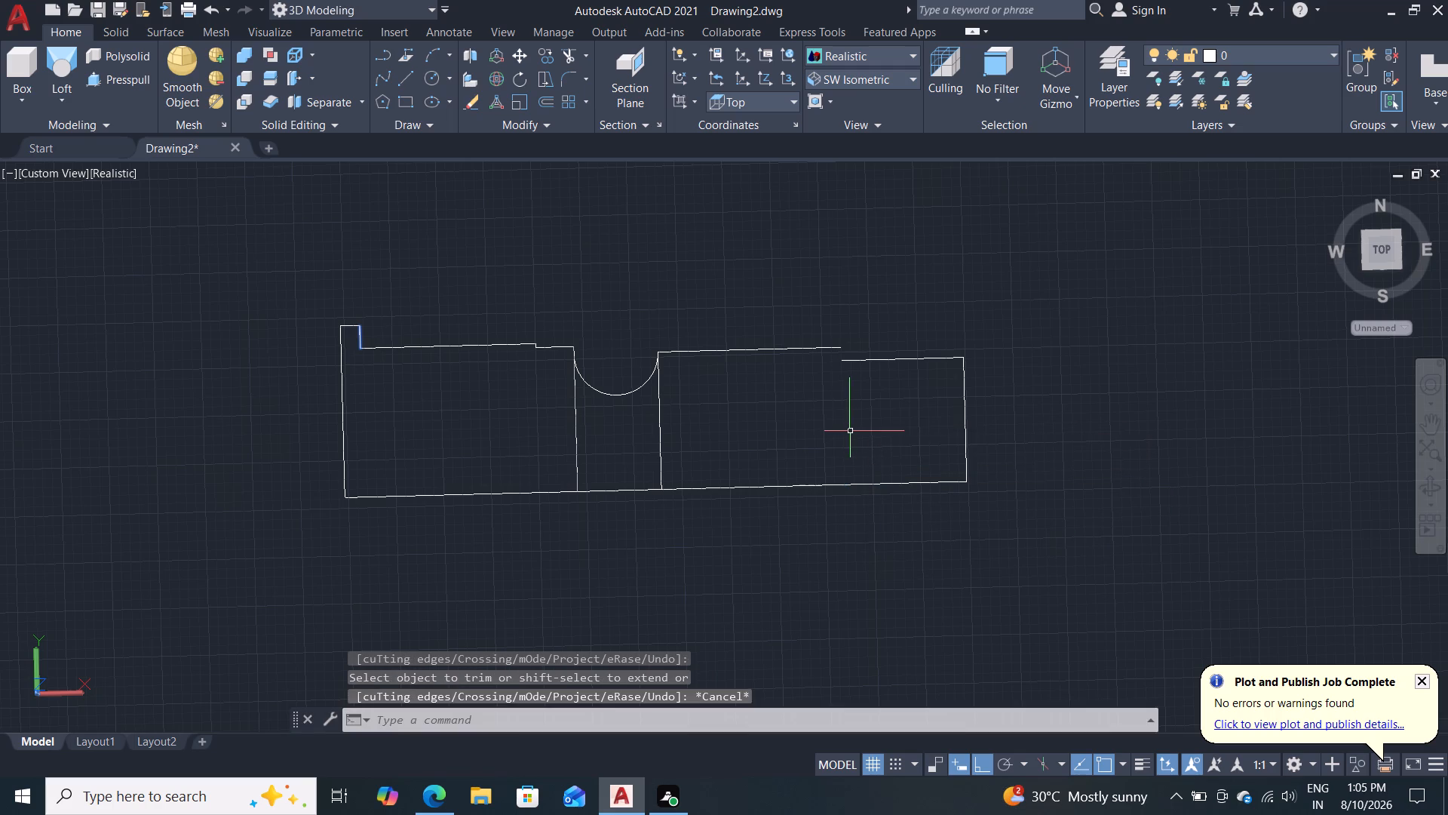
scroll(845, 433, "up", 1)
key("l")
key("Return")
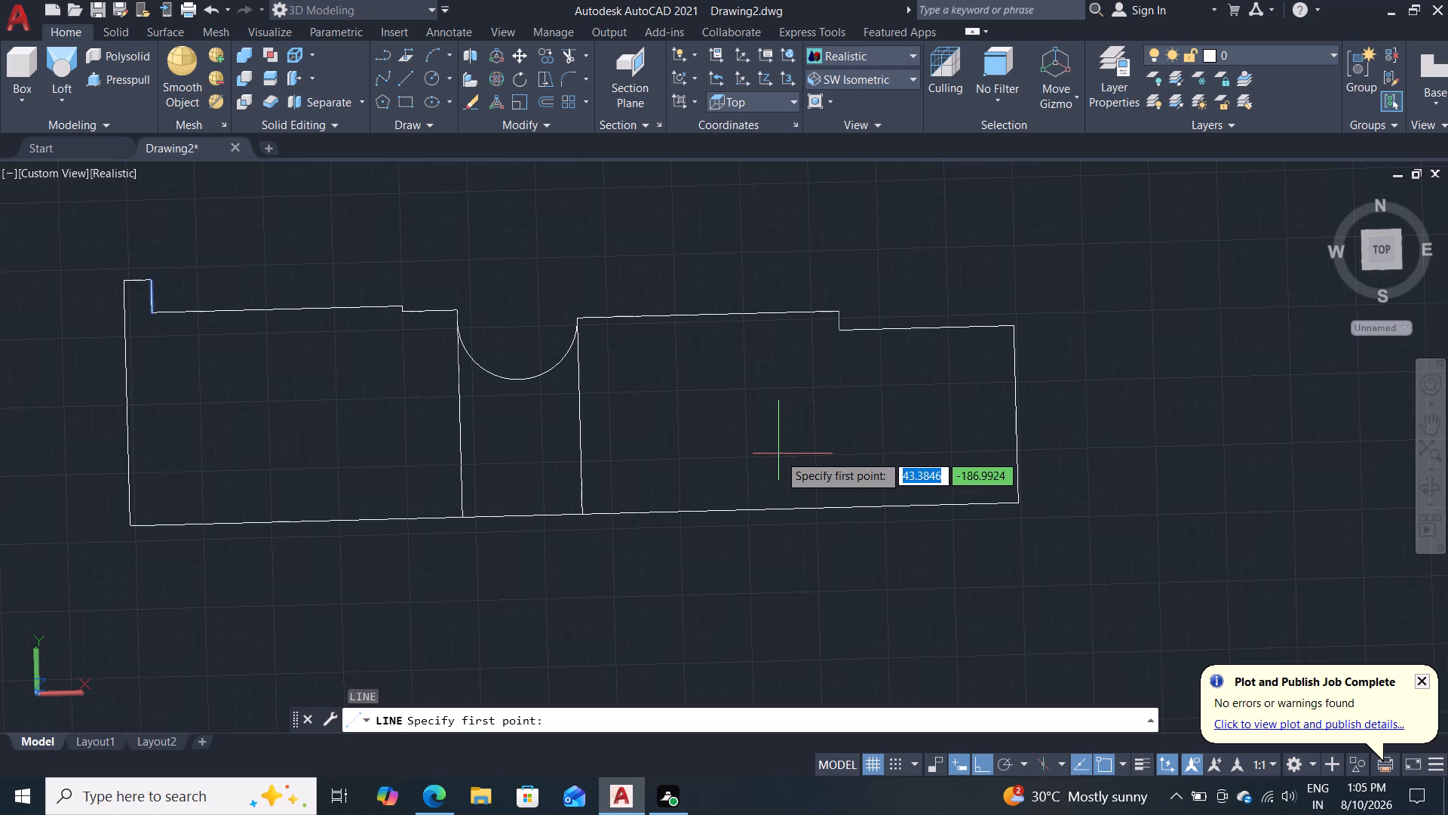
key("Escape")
Trim the two verticals that run from the ends of the concave arc down to the profile's long base line.
scroll(785, 453, "down", 2)
scroll(785, 453, "up", 2)
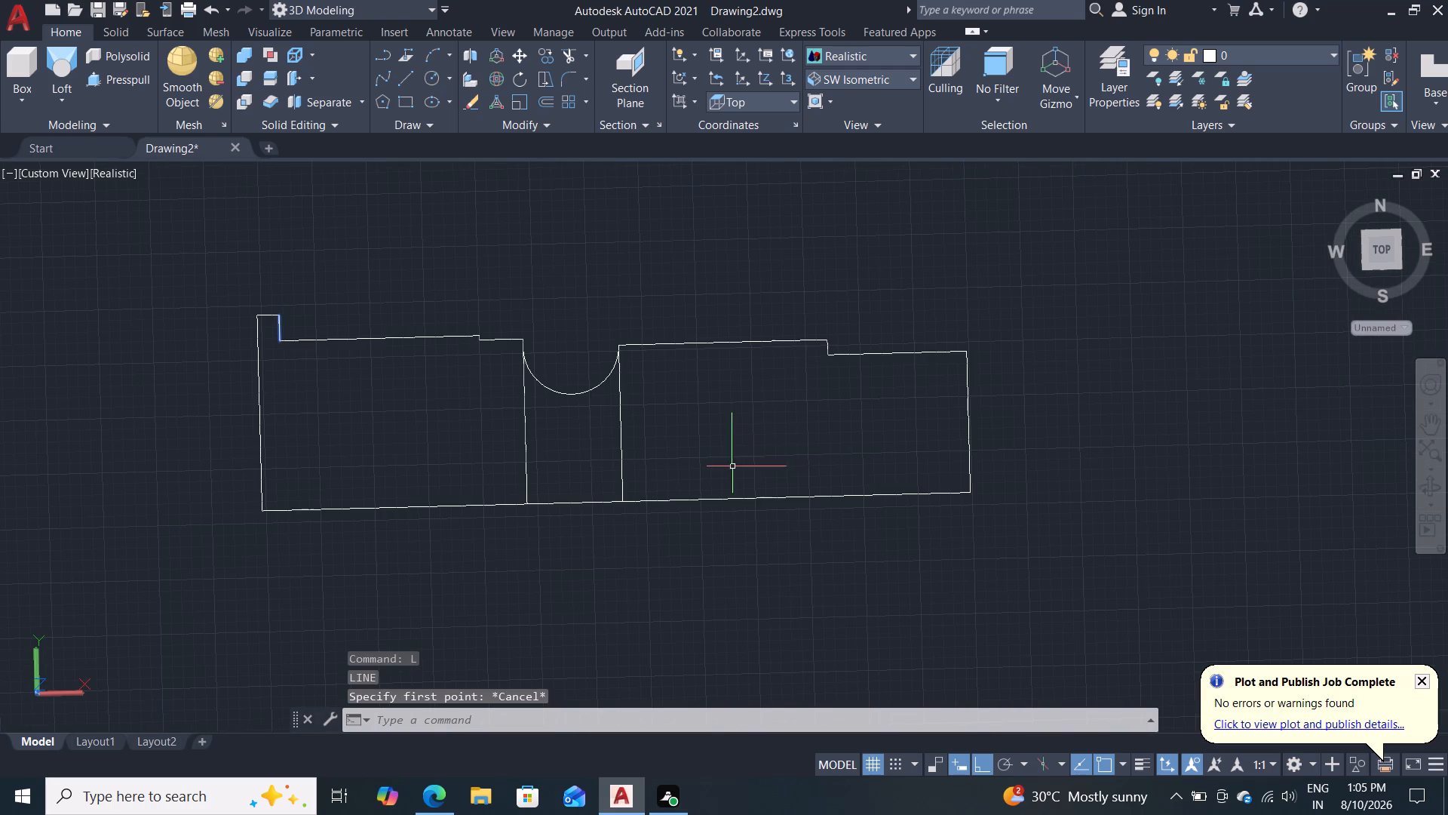
type("tr")
key("Return")
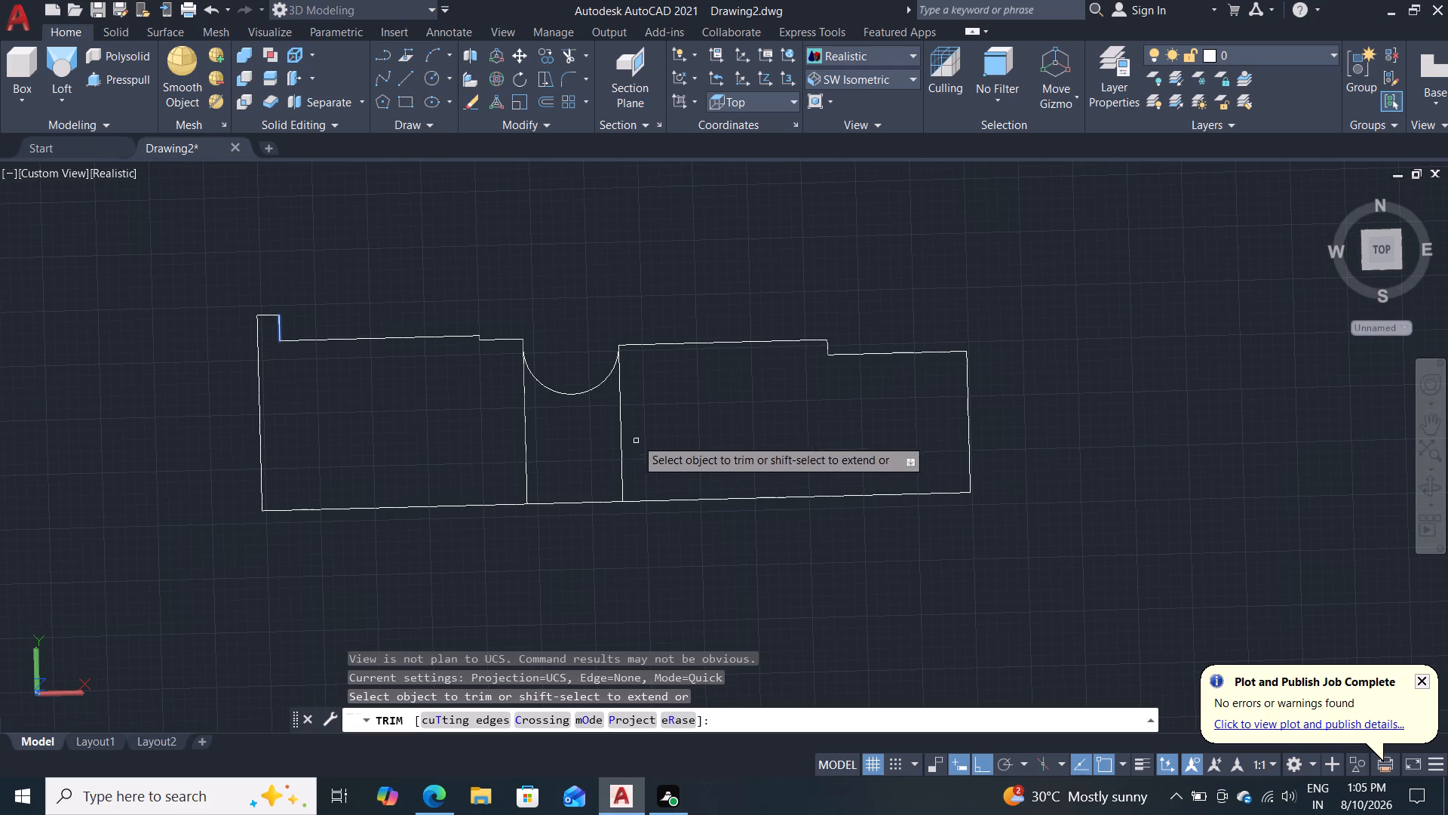
left_click(621, 429)
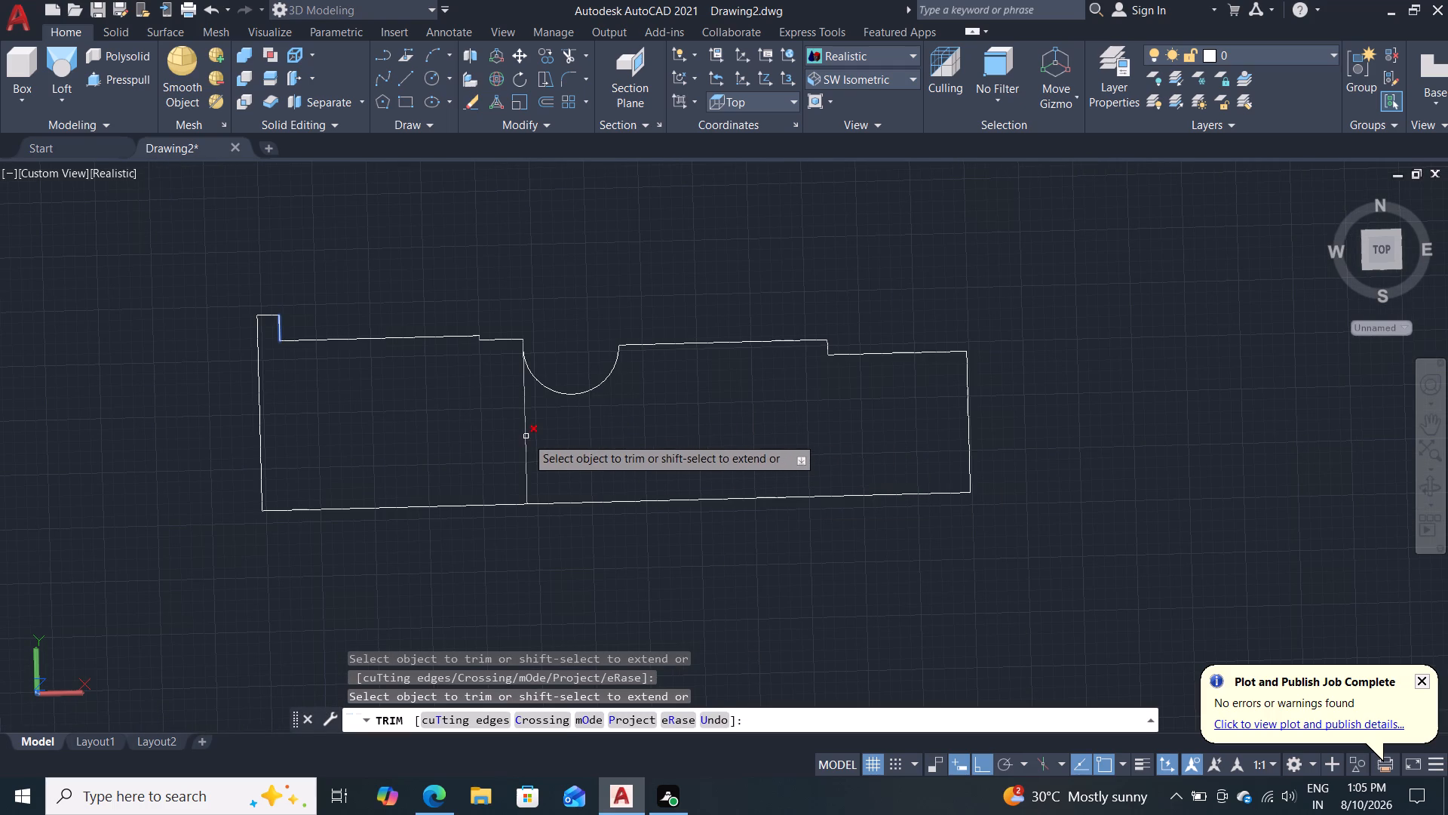
left_click(526, 437)
key("Escape")
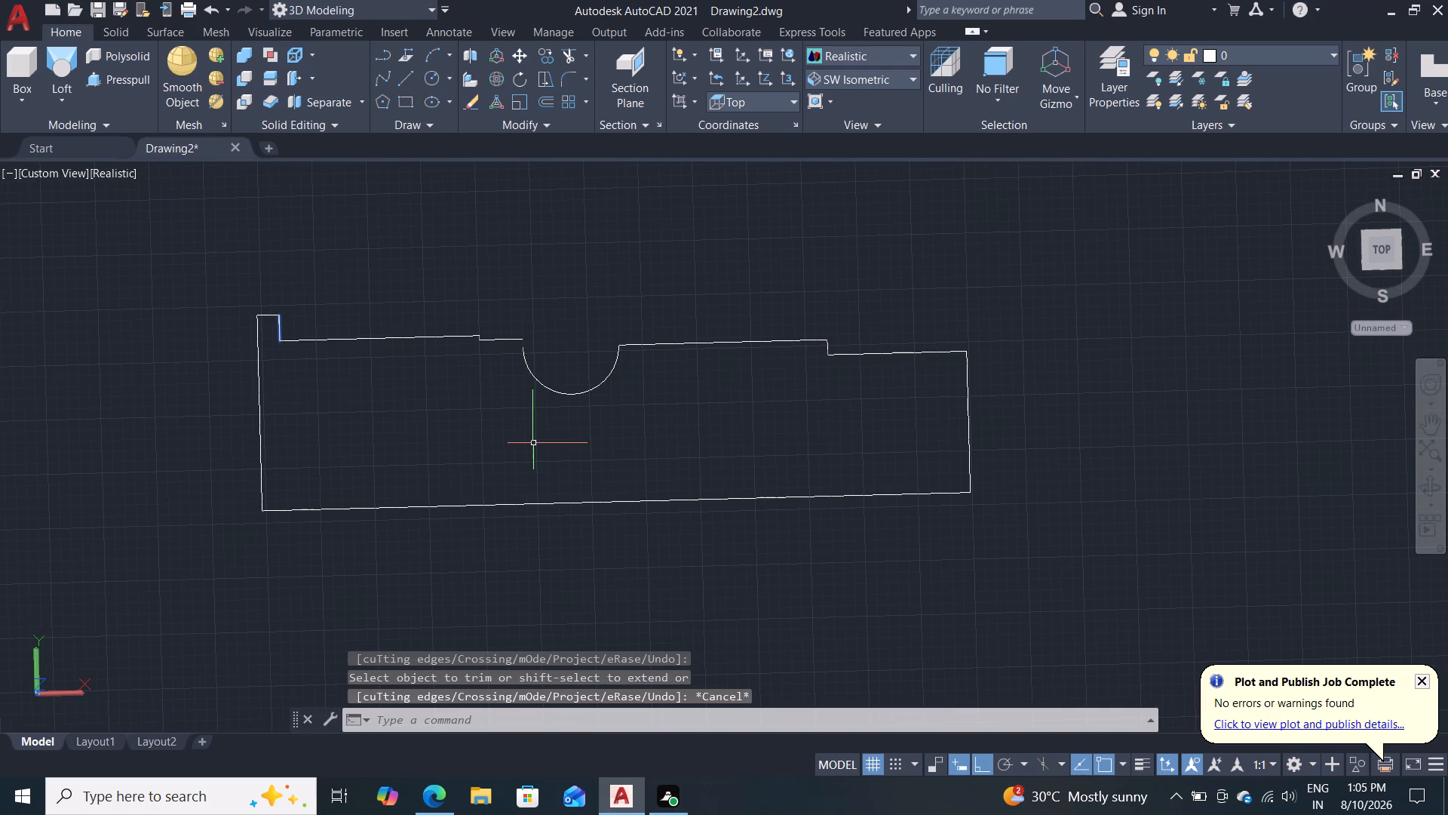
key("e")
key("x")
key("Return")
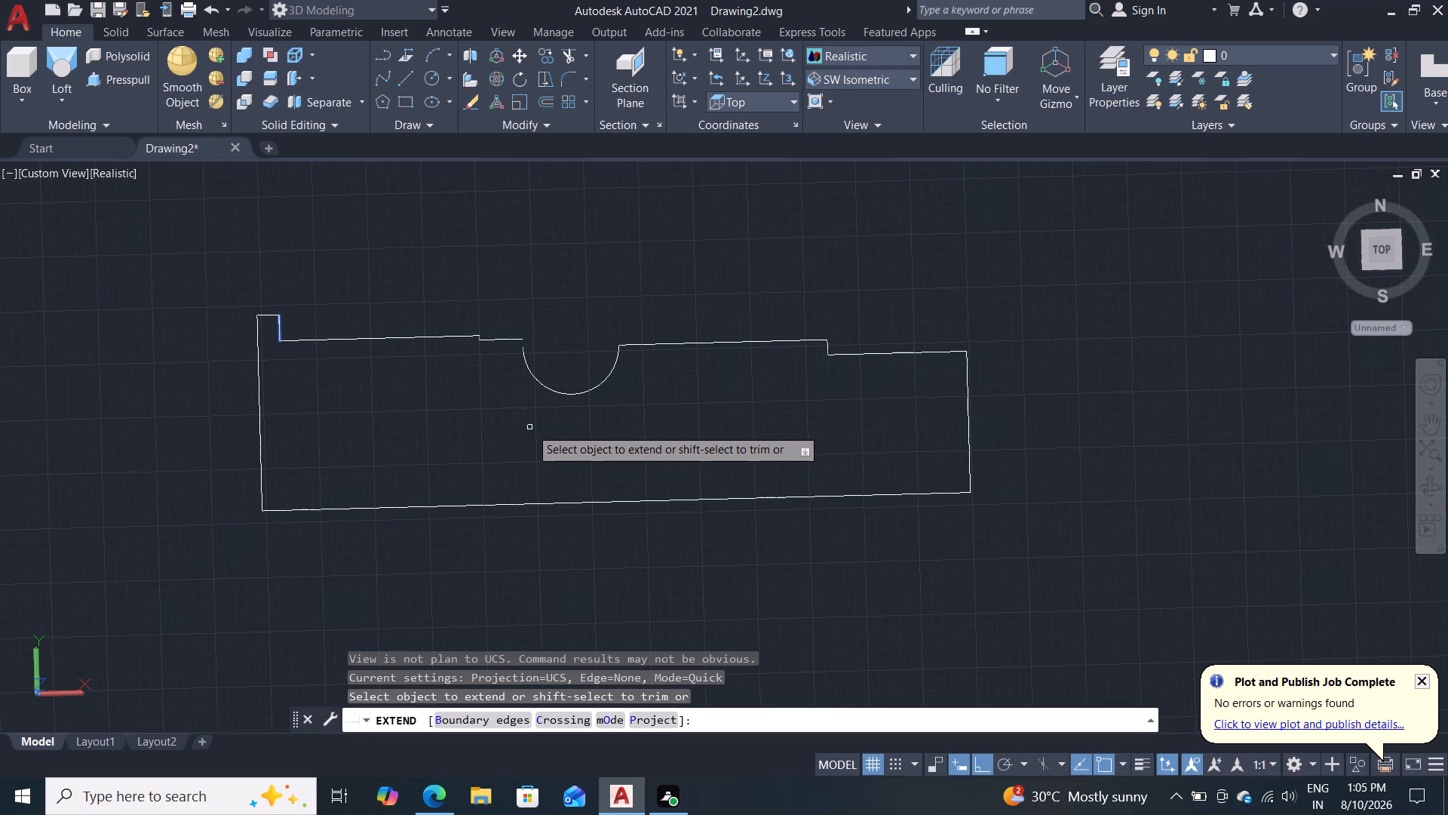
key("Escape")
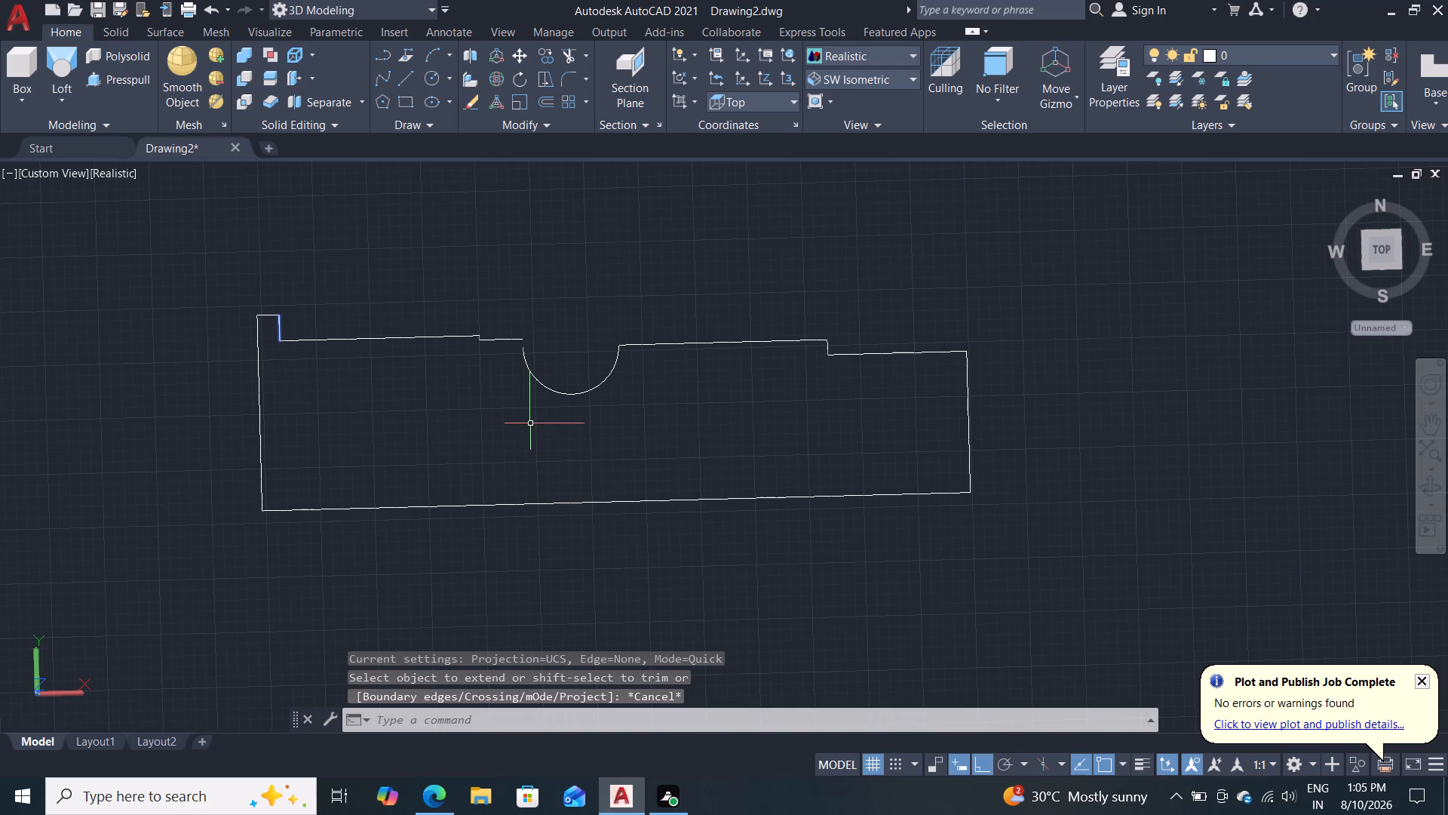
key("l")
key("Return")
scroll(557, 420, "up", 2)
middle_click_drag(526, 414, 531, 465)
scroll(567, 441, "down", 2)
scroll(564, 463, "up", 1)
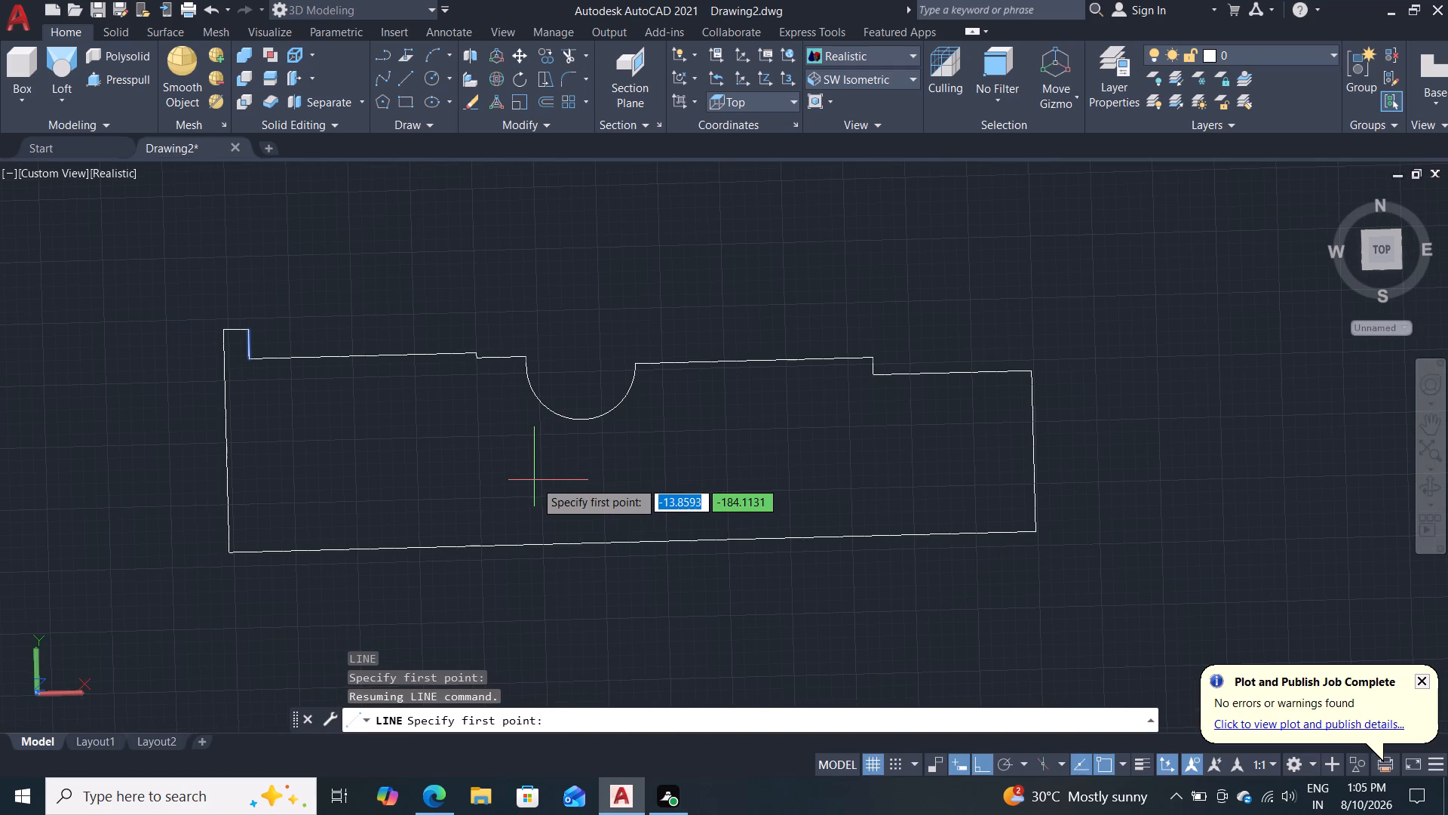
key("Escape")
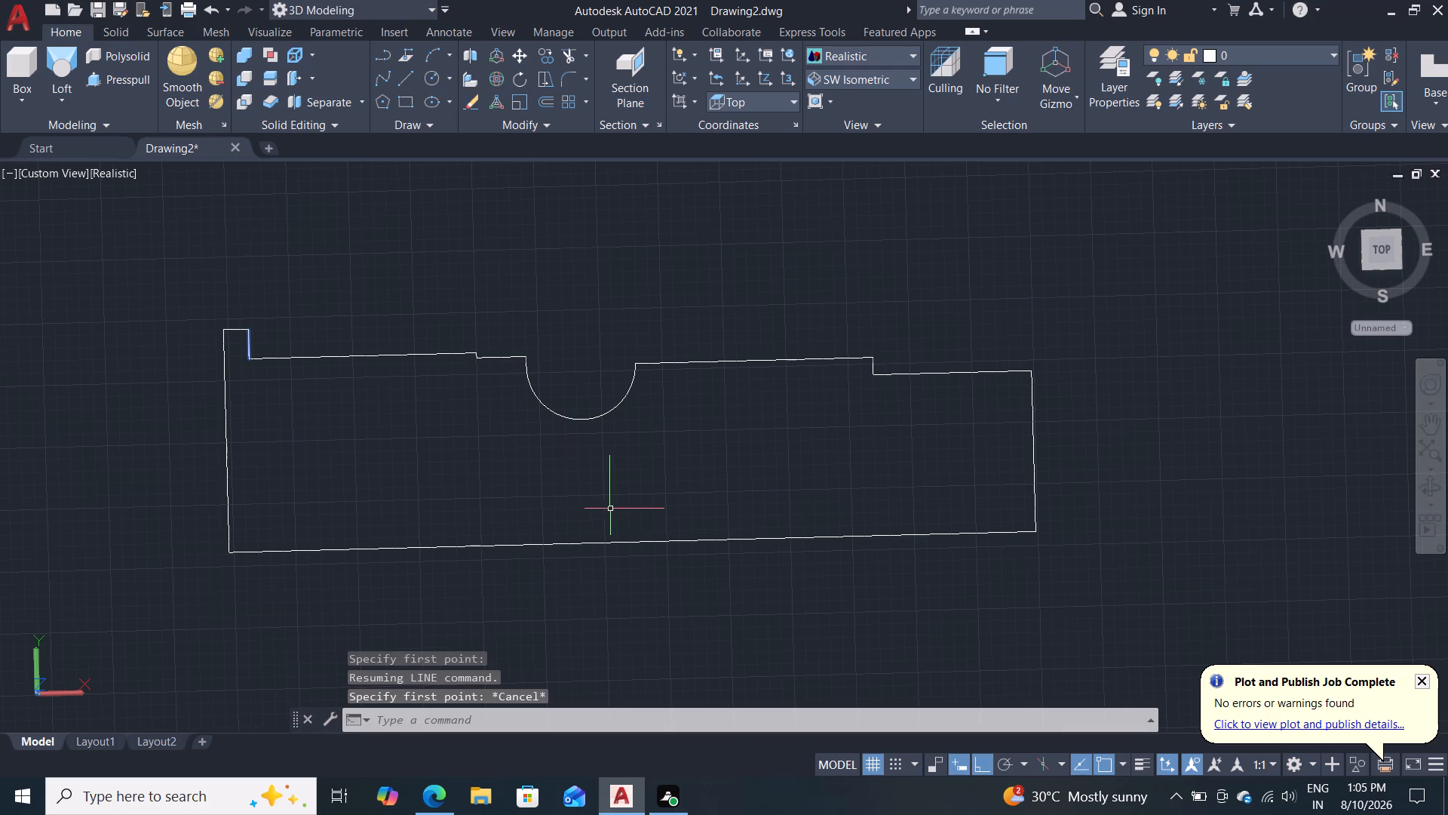
Join all the lines and the concave arc of the shank's half-profile into one polyline.
scroll(597, 518, "down", 1)
key("Escape")
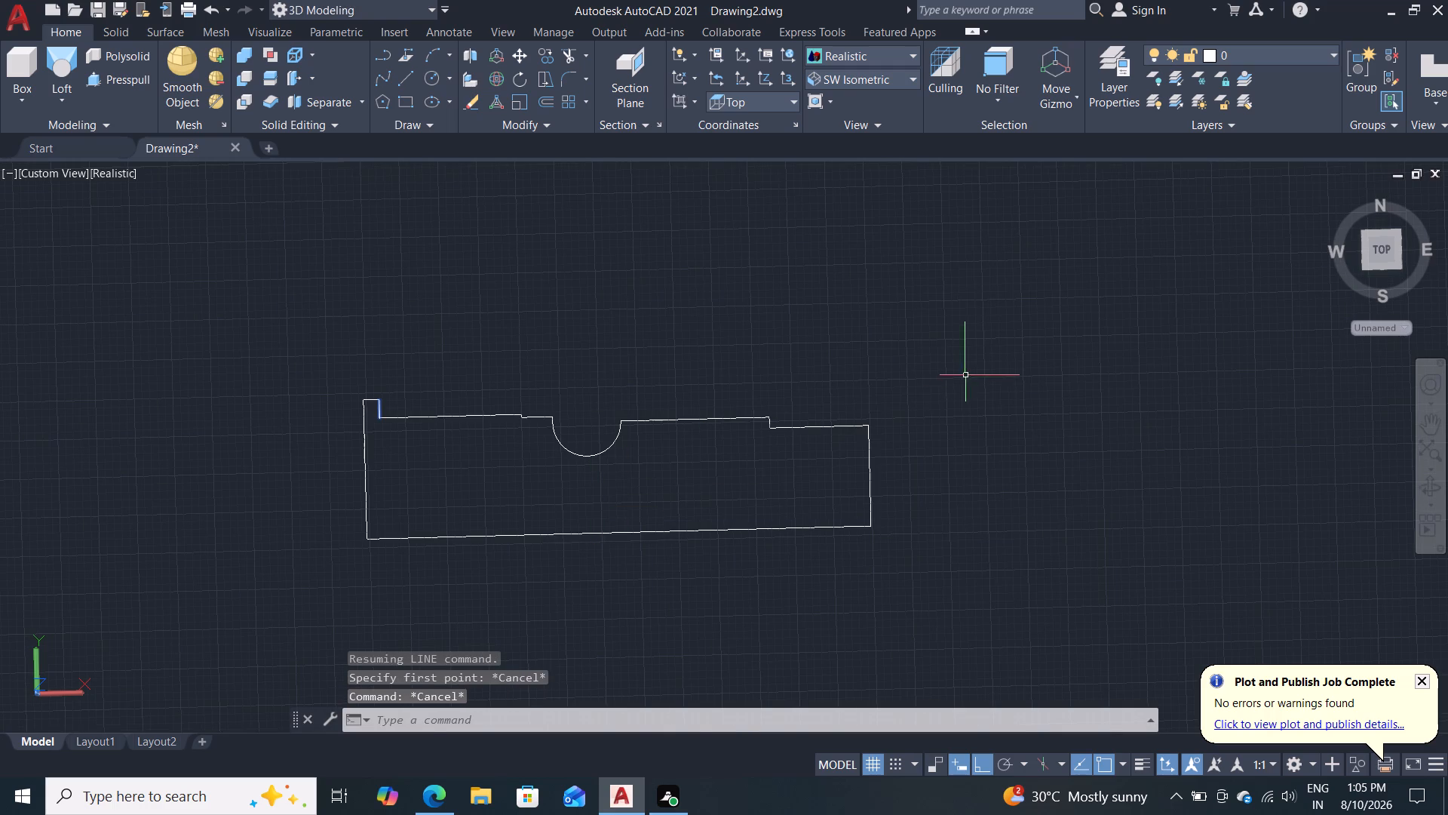
left_click_drag(962, 371, 940, 374)
left_click(218, 573)
key("j")
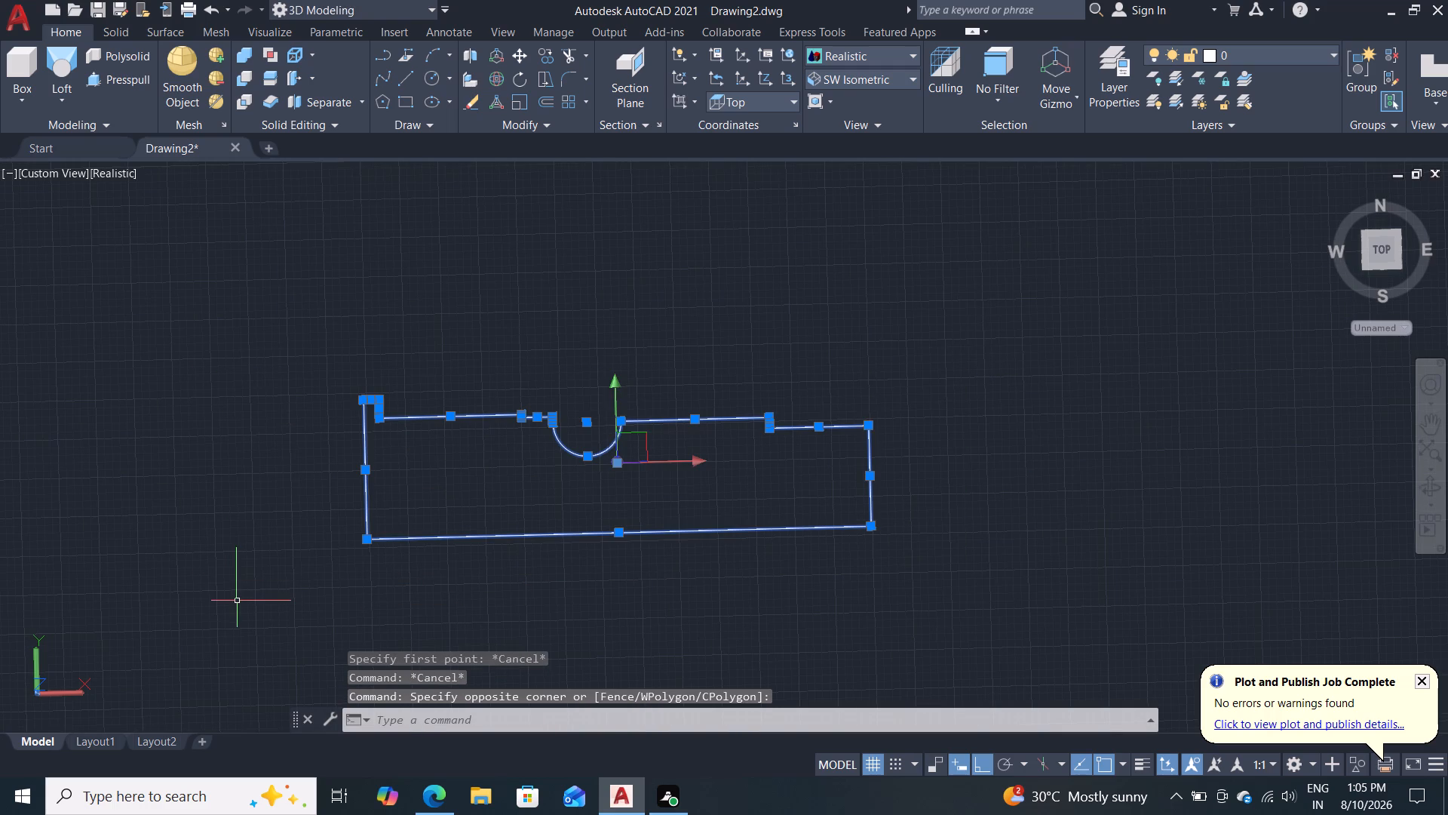
key("Return")
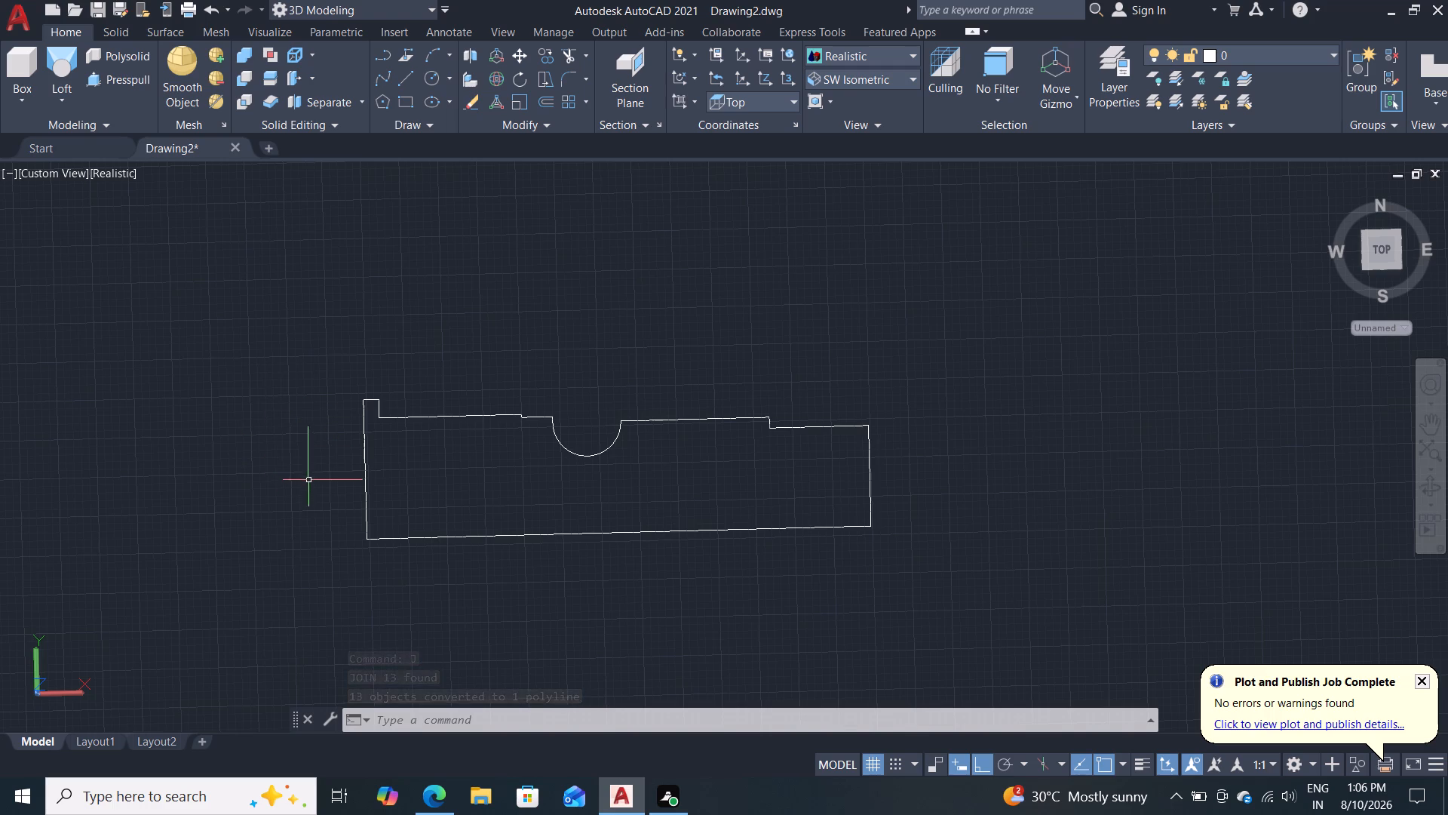
Revolve the closed shank profile 360 degrees about its long straight base edge to make a solid.
scroll(521, 484, "up", 2)
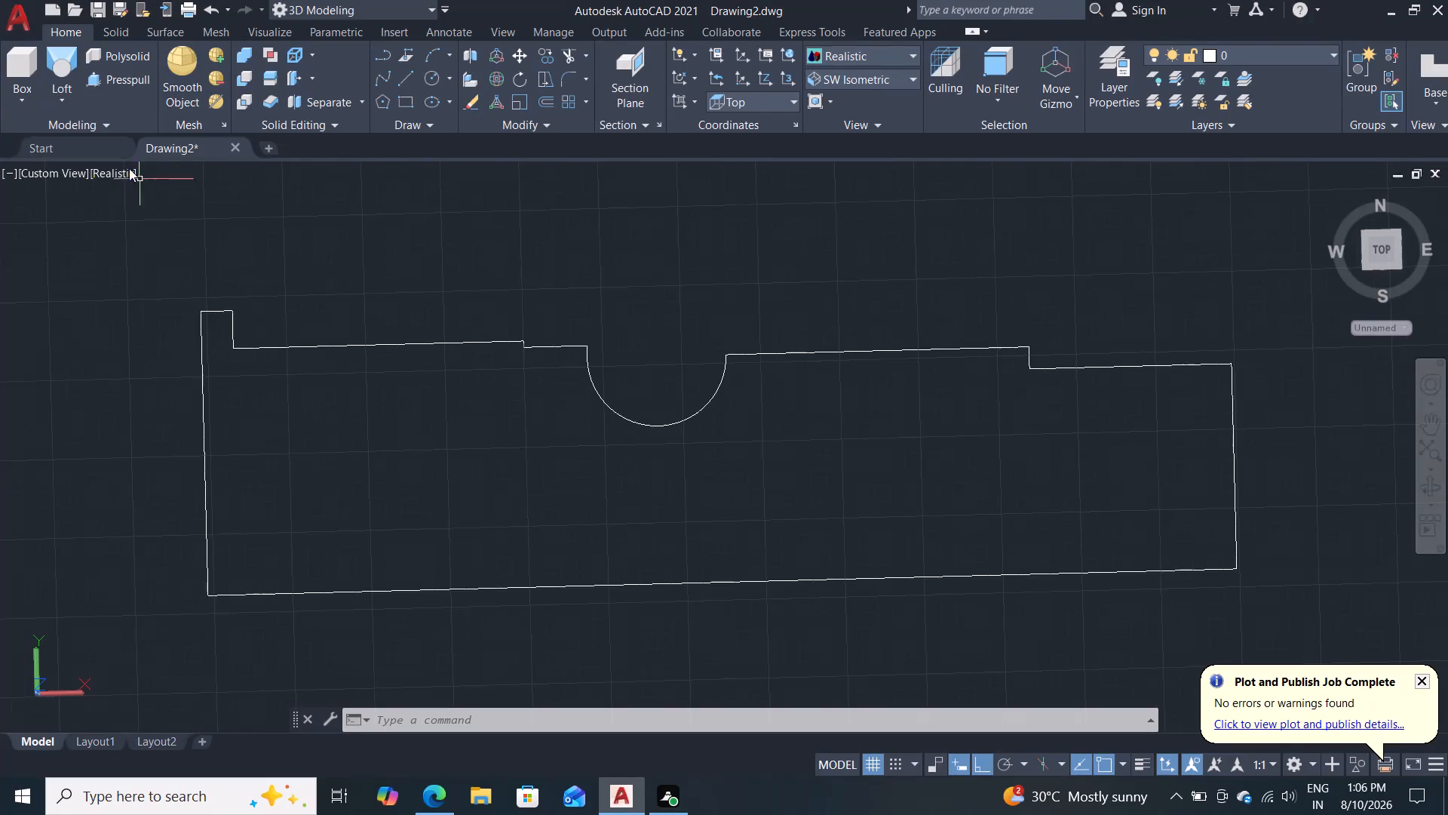
left_click(59, 85)
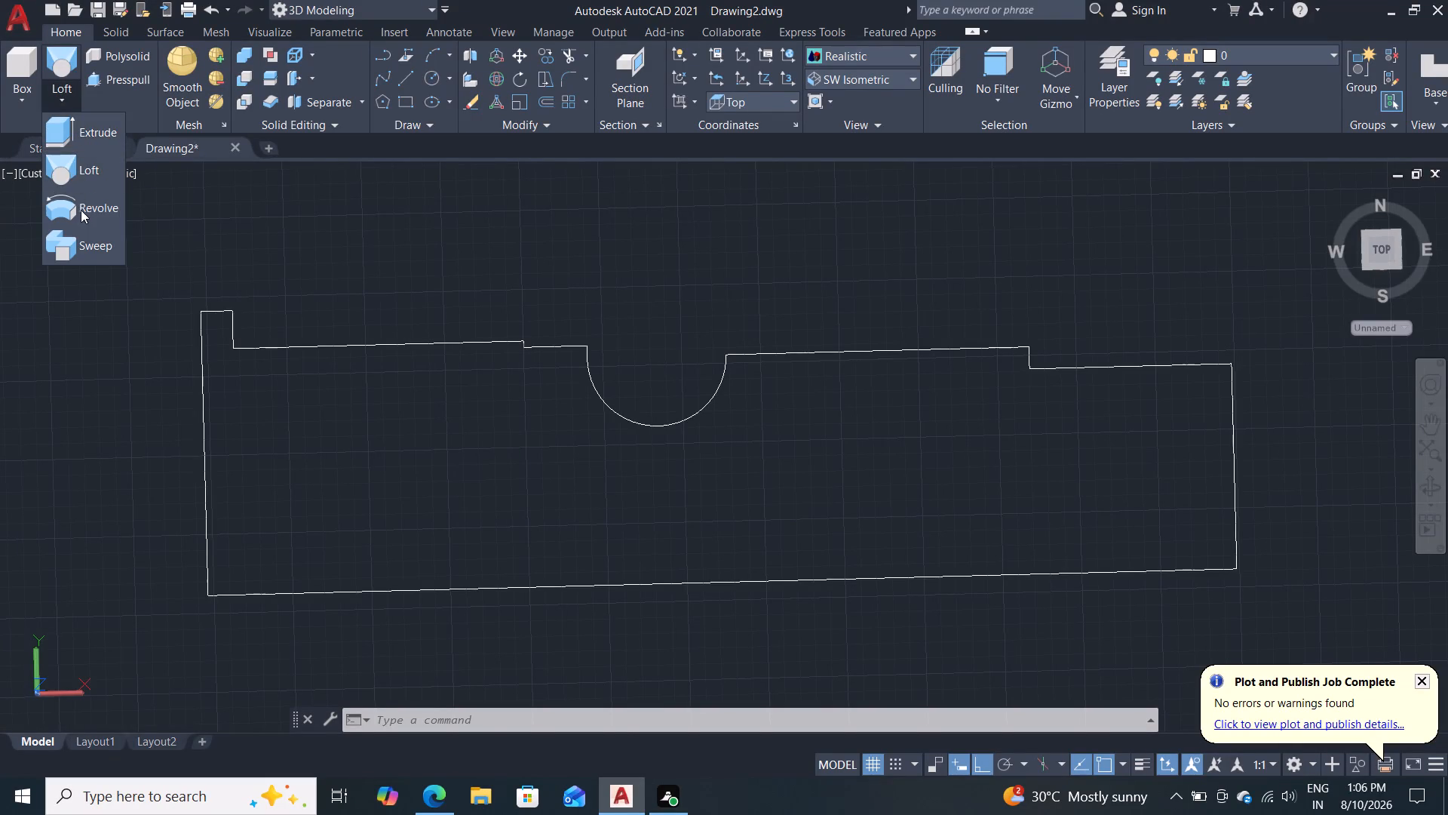
double_click(81, 212)
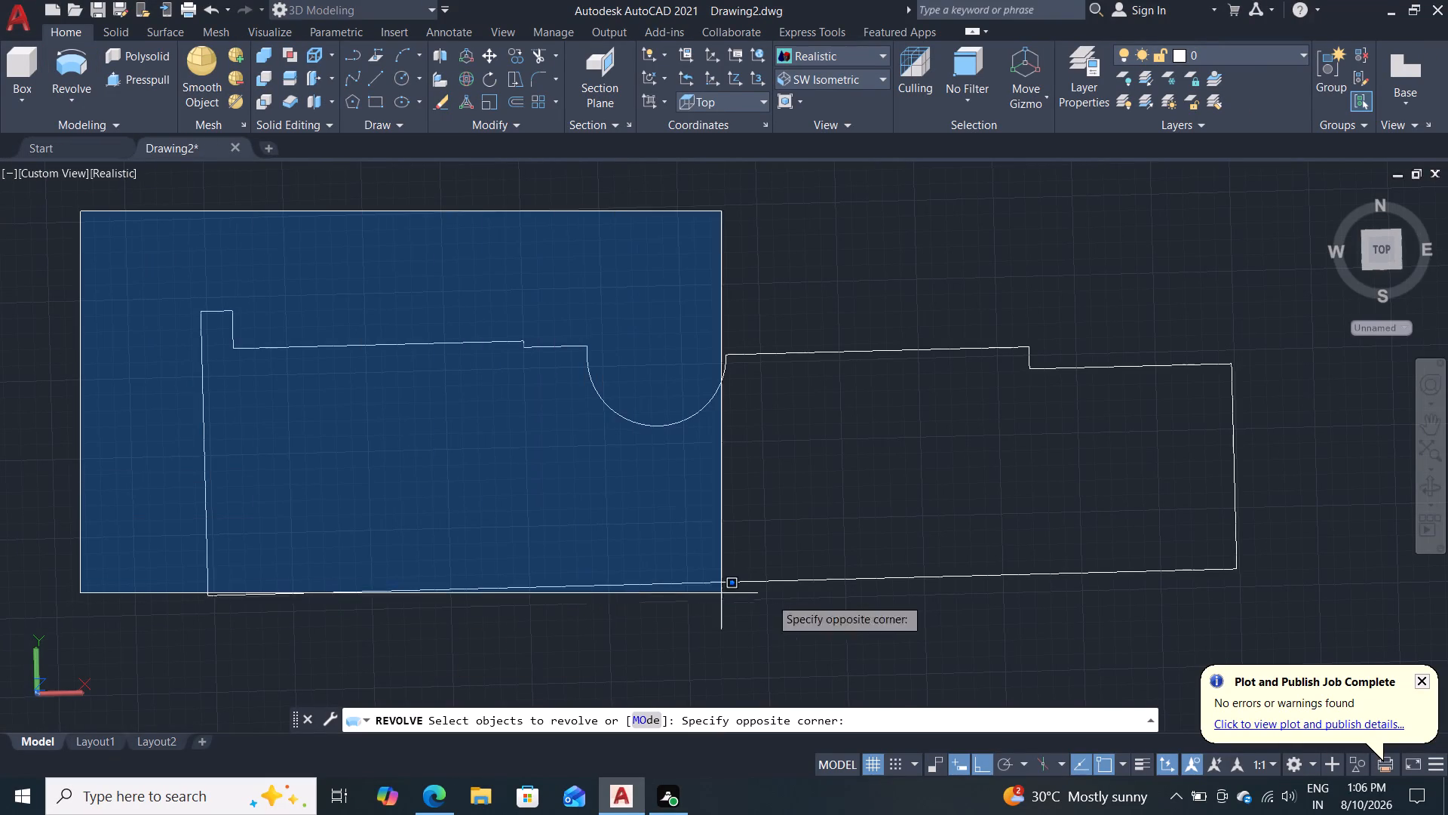
left_click(1287, 572)
left_click(1288, 489)
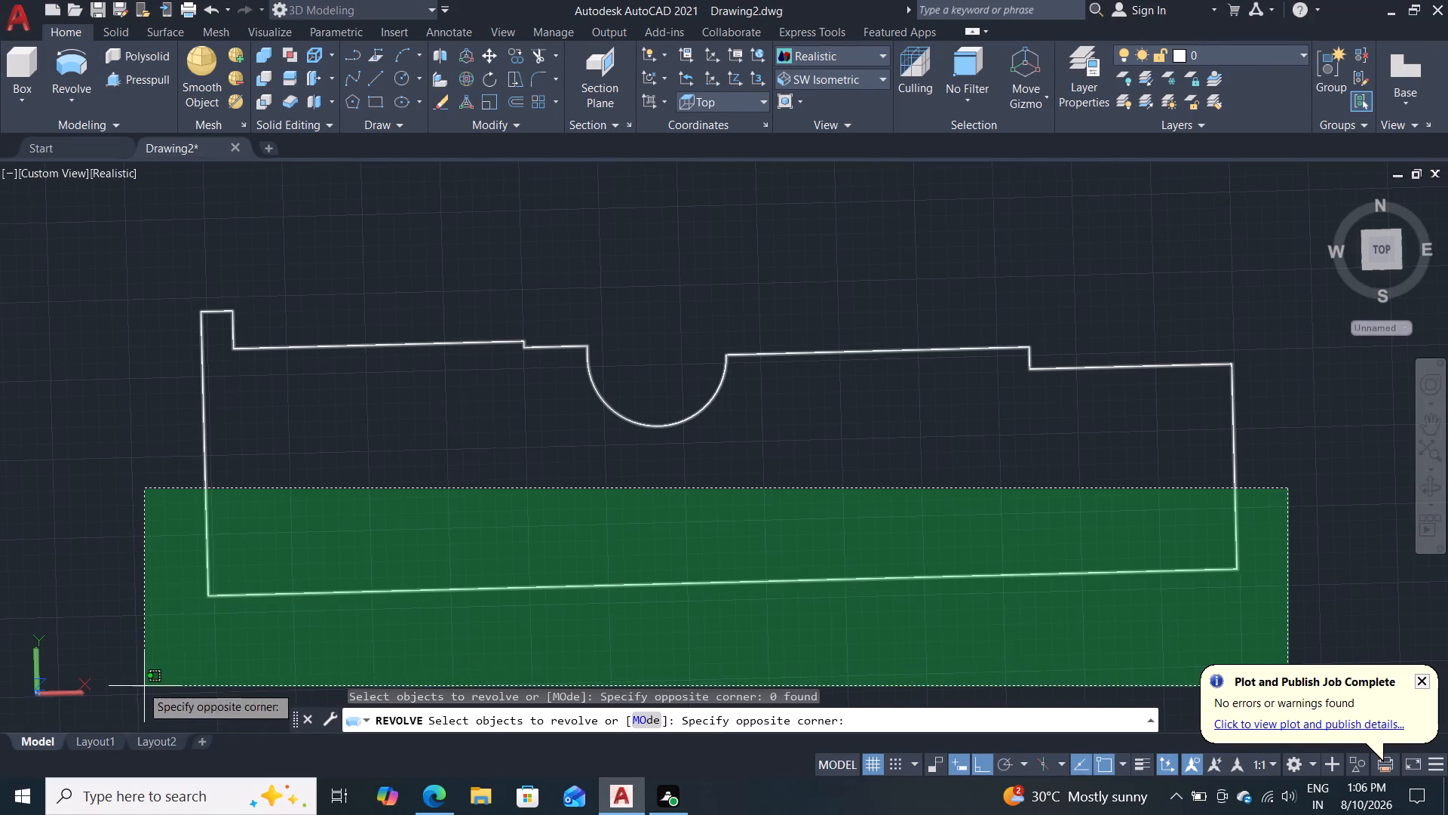
left_click(82, 619)
key("Return")
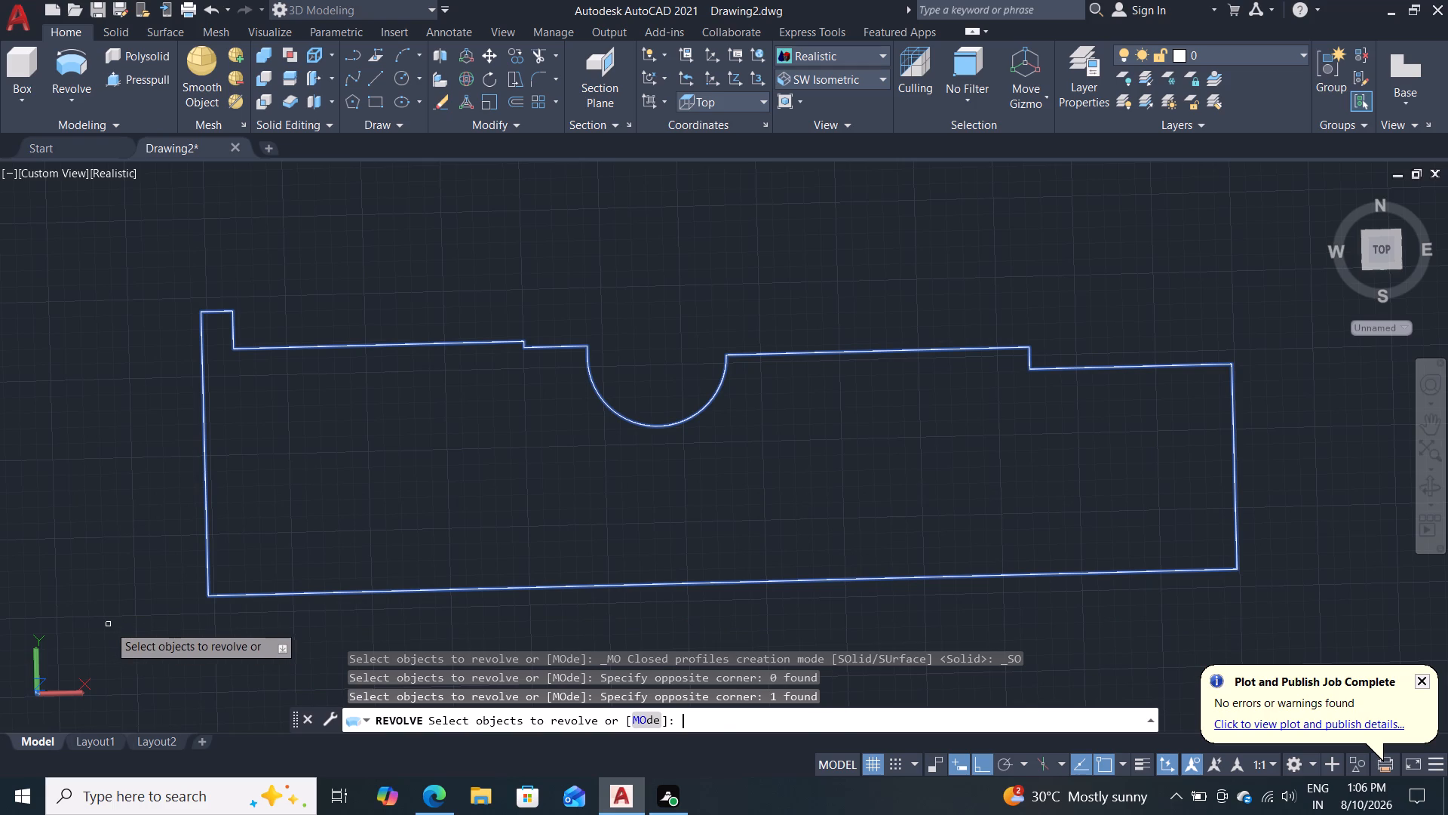
left_click(209, 600)
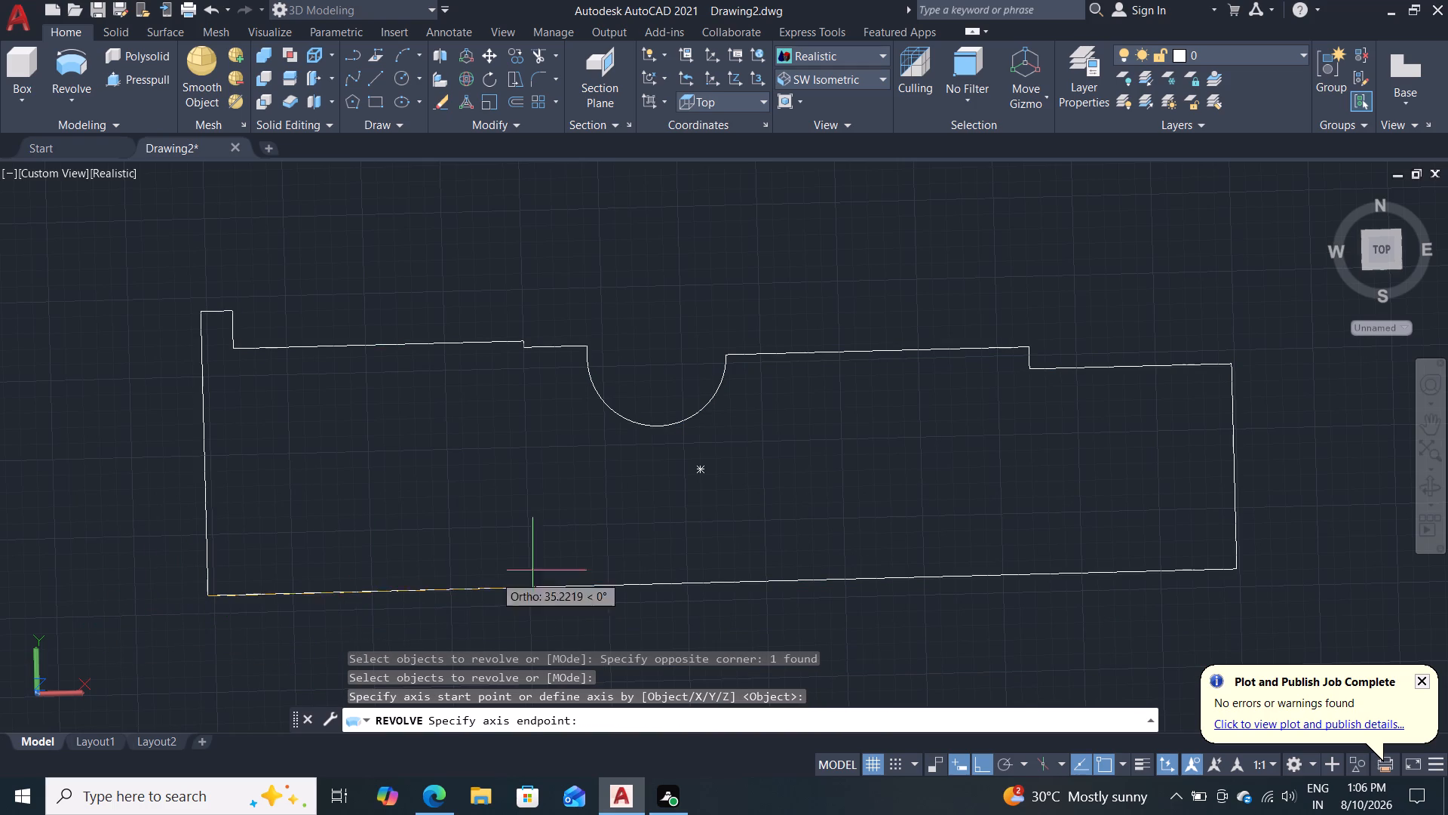
left_click(1242, 564)
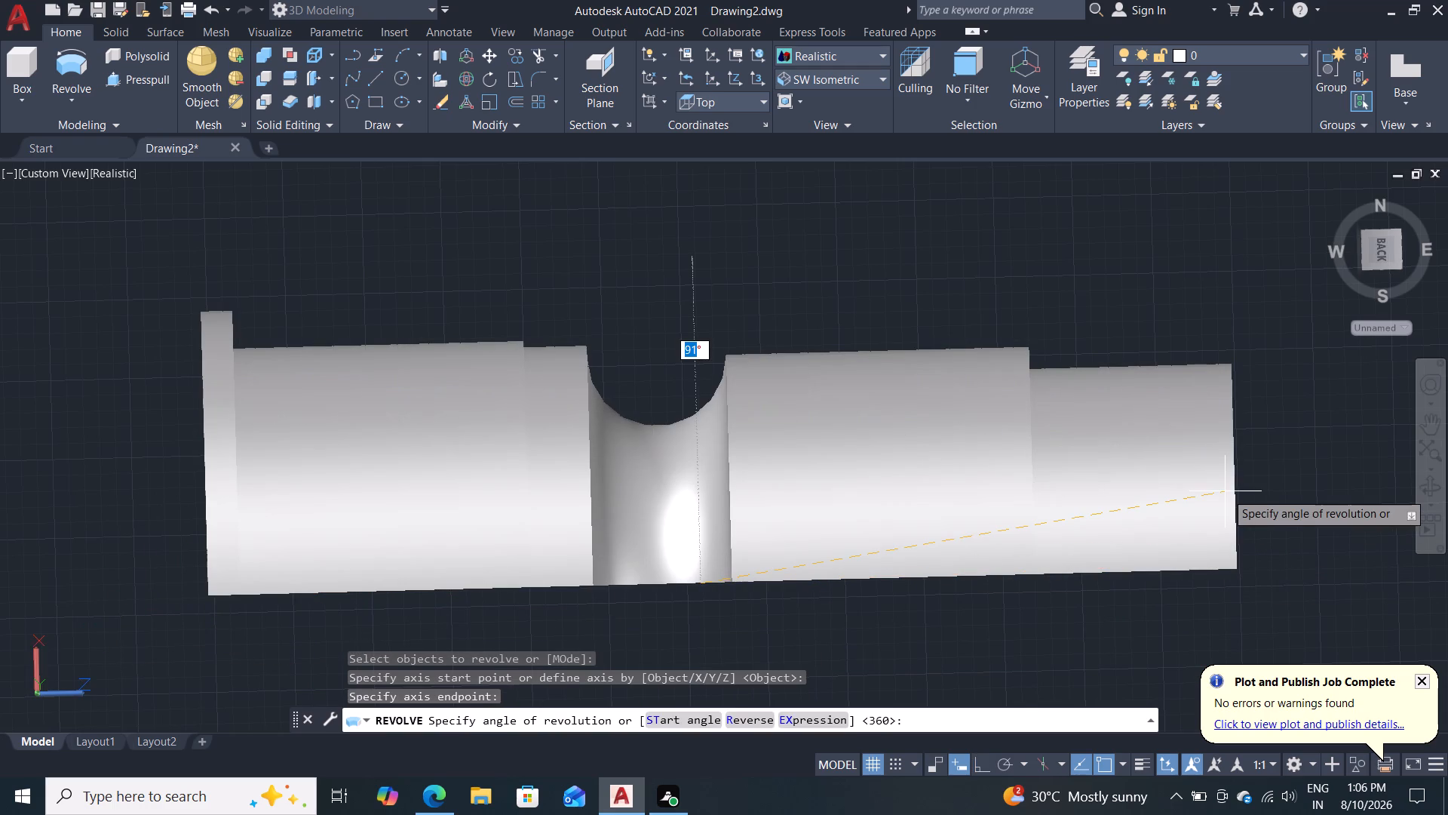
type("360")
key("Return")
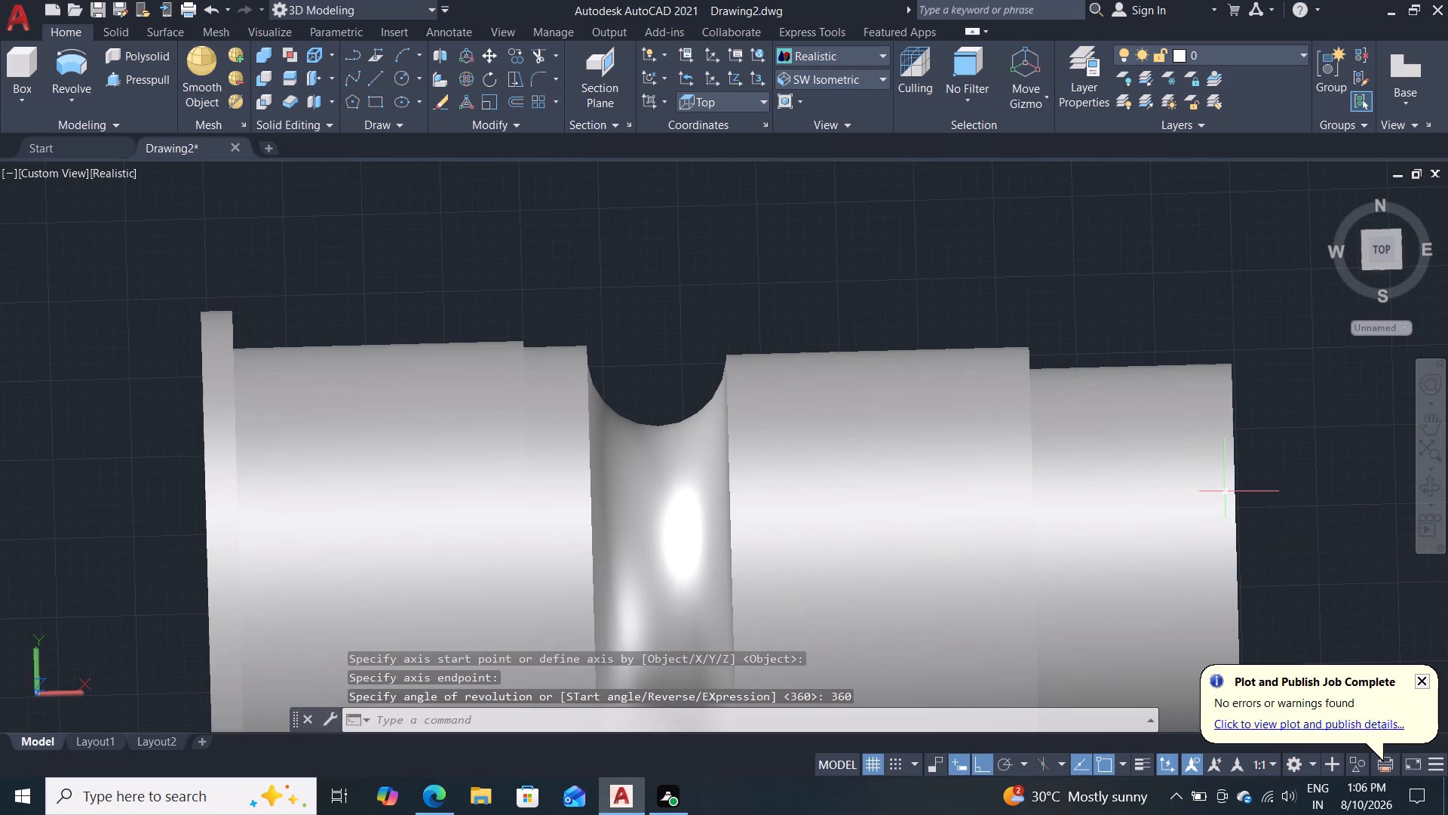
Examine the revolved shank's flange, groove and stepped end from several angles, and its position relative to the fluted cutter.
scroll(1269, 491, "down", 1)
middle_click_drag(859, 349, 842, 338)
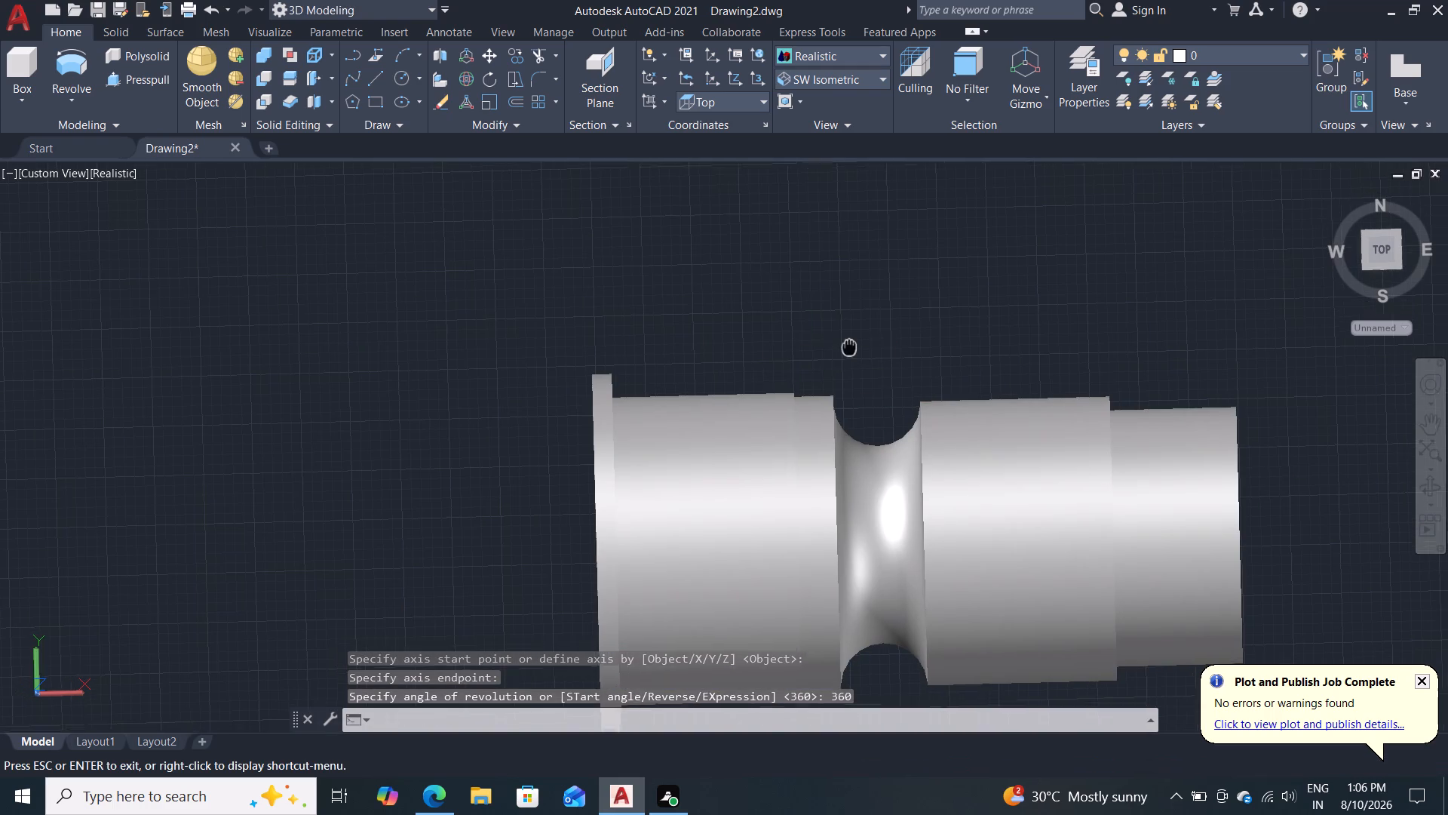
middle_click_drag(842, 338, 640, 260)
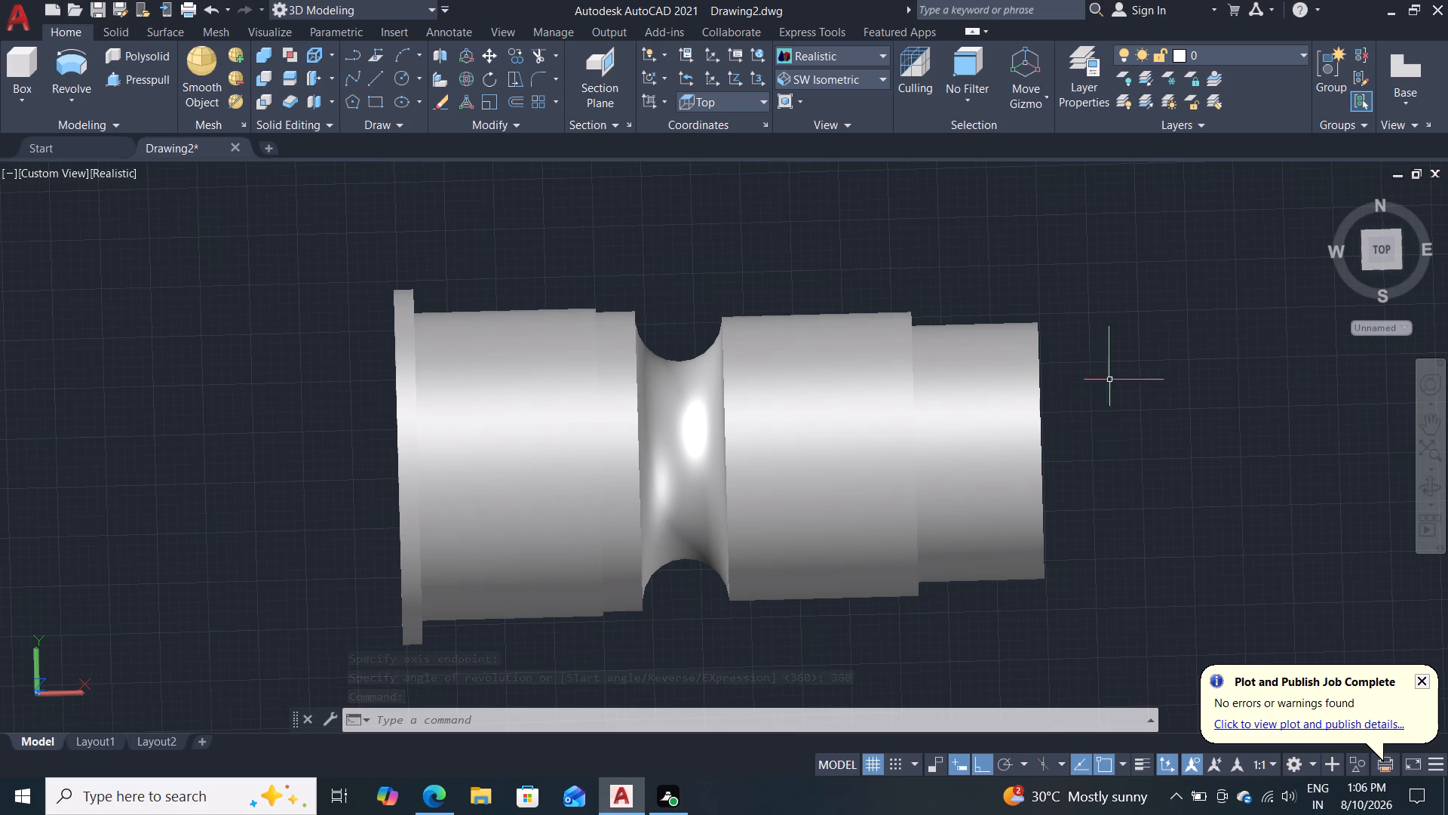
middle_click_drag(1115, 439, 1071, 411, "shift")
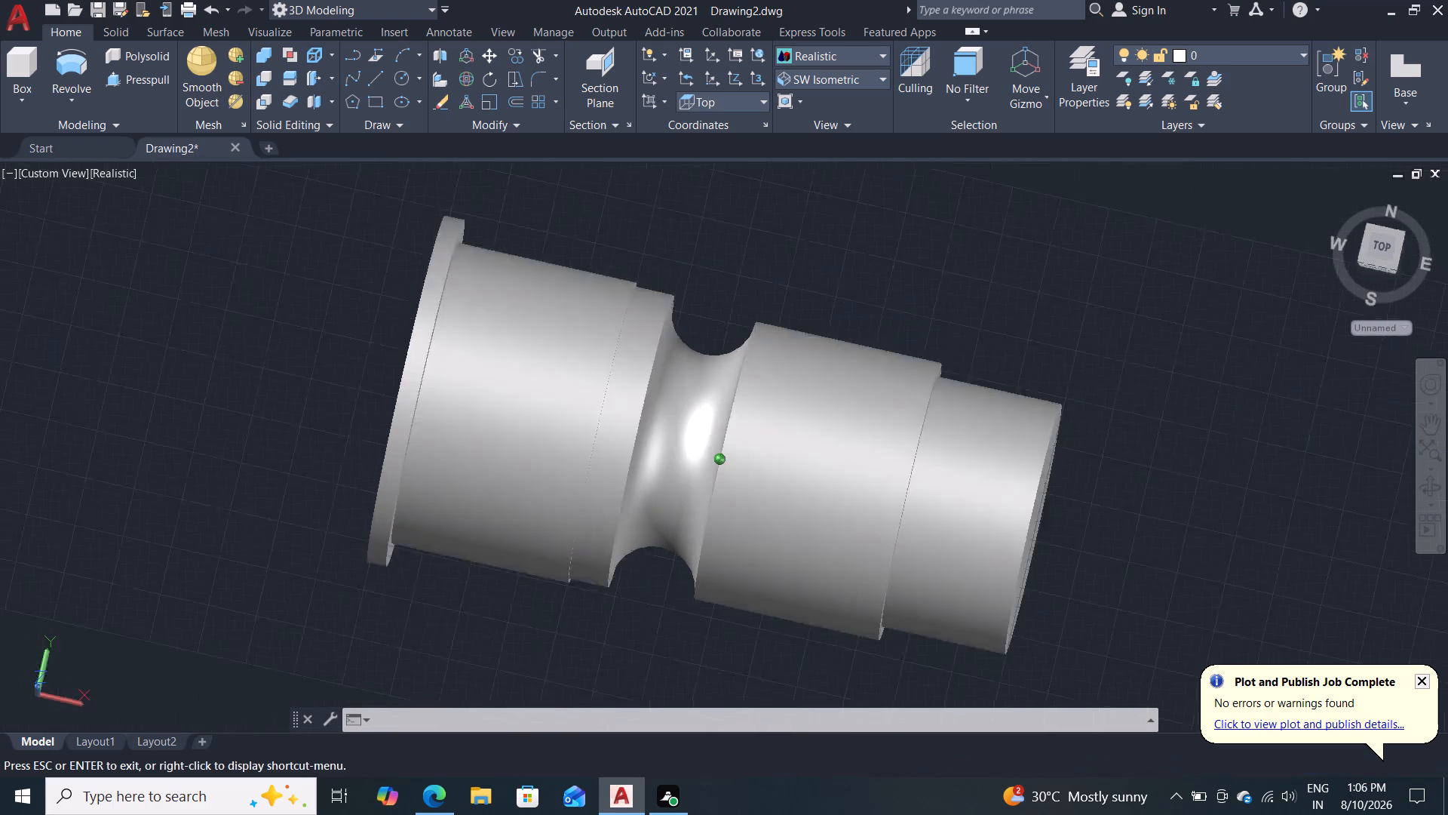
middle_click_drag(1071, 411, 1197, 334, "shift")
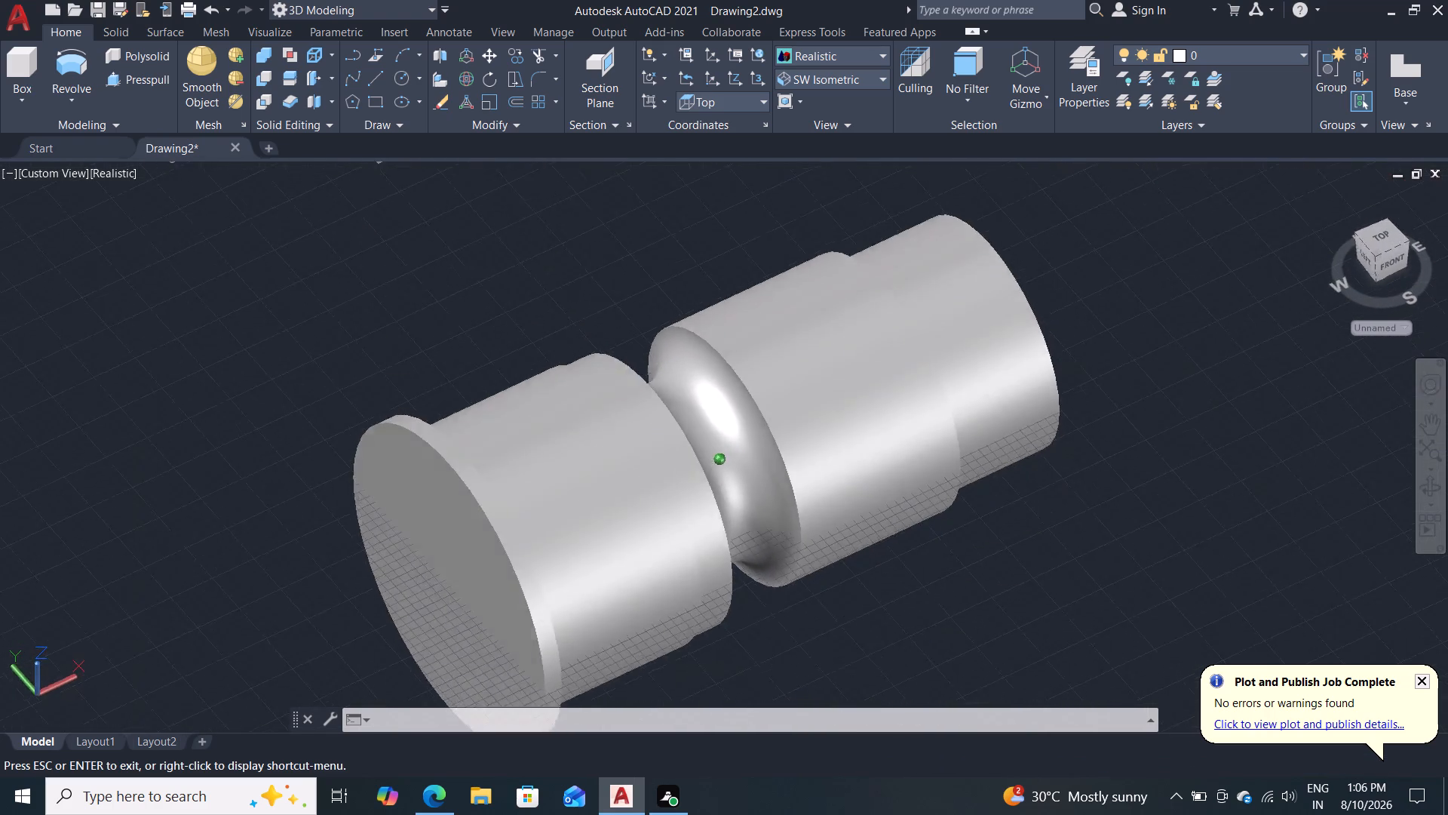
middle_click_drag(1197, 334, 1097, 358, "shift")
middle_click(1112, 317, "shift")
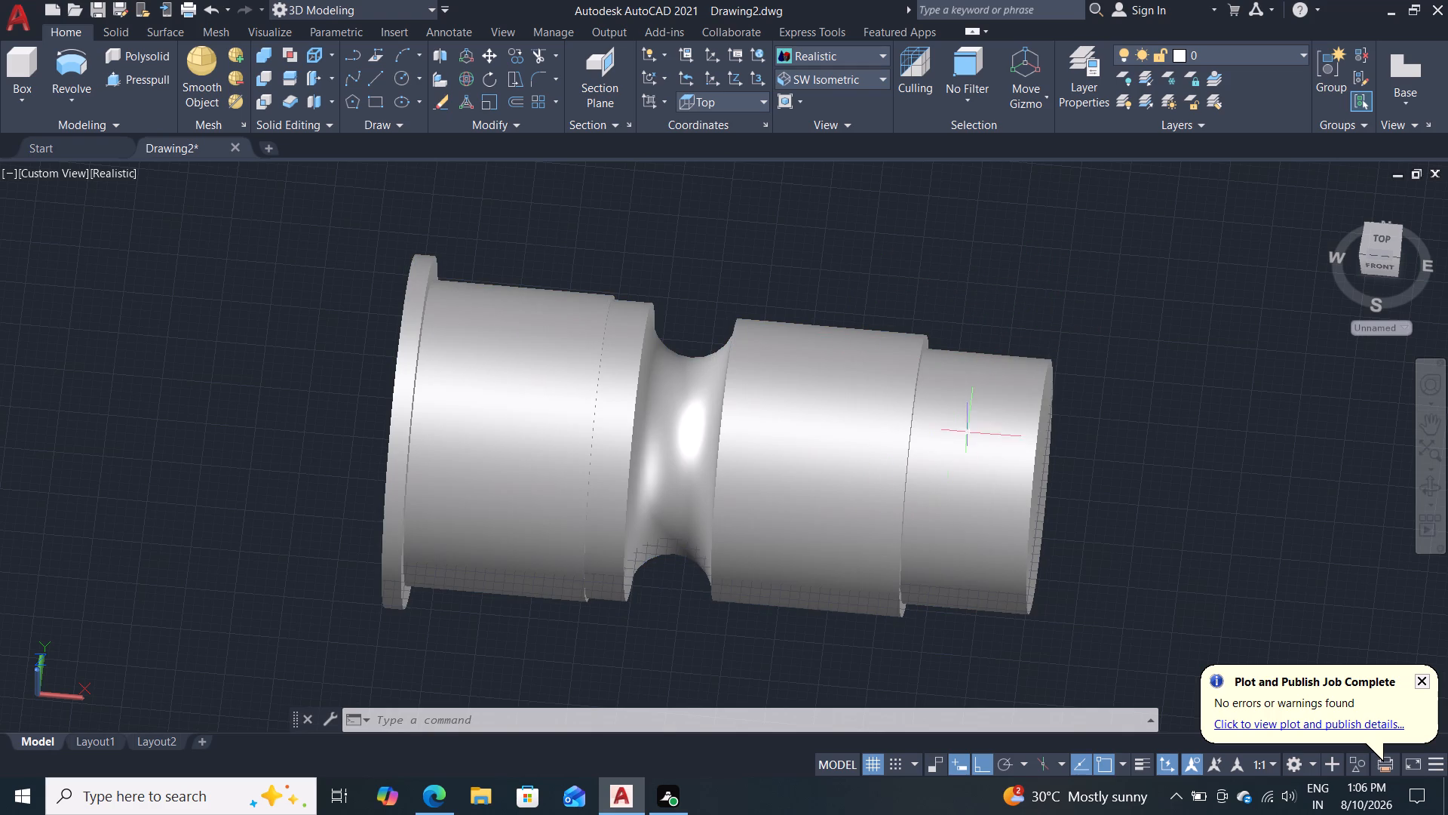
scroll(1037, 324, "down", 3)
scroll(1033, 320, "up", 2)
middle_click_drag(1023, 294, 1027, 291)
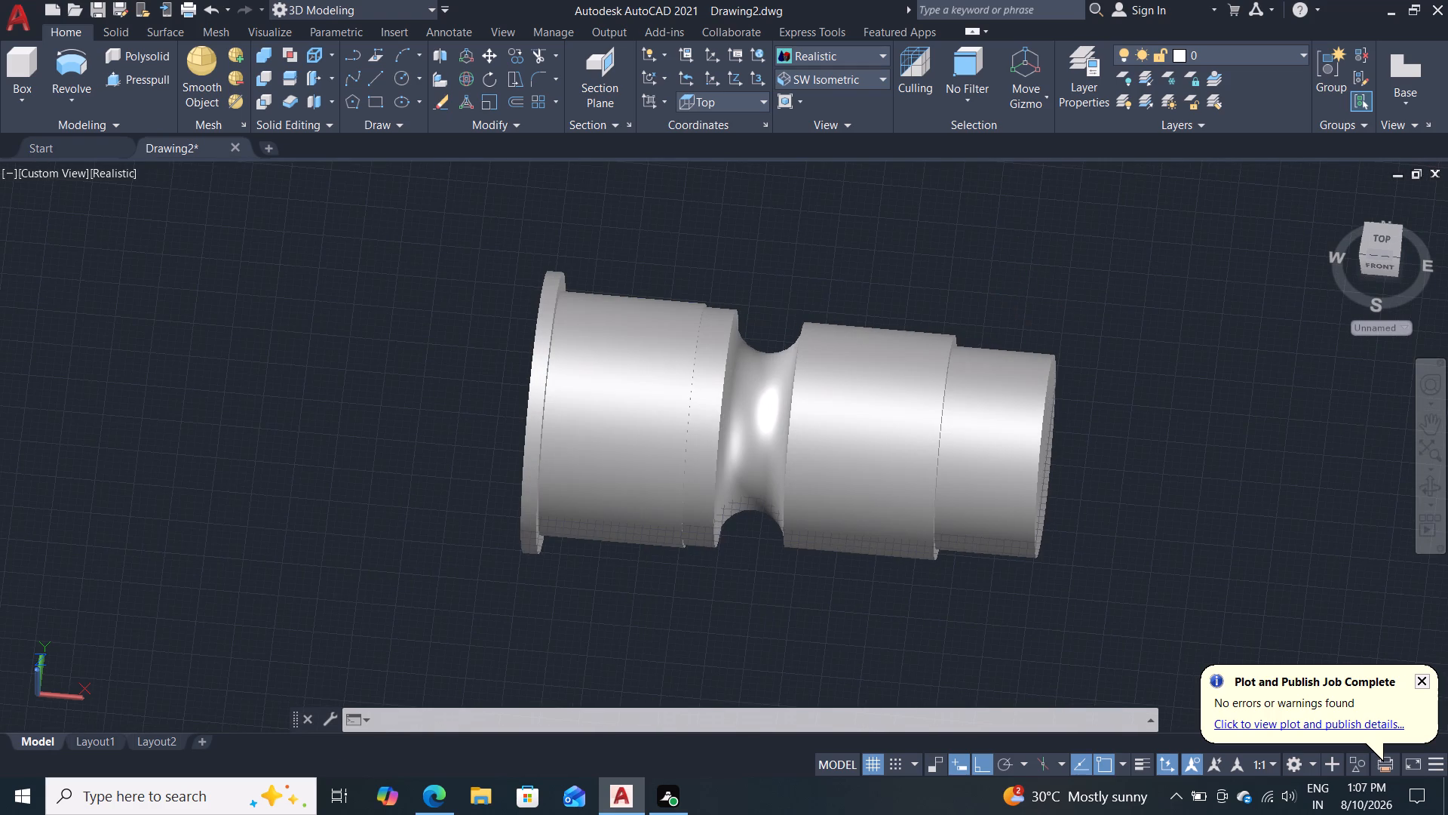
middle_click_drag(1027, 291, 1026, 374)
scroll(1074, 329, "down", 2)
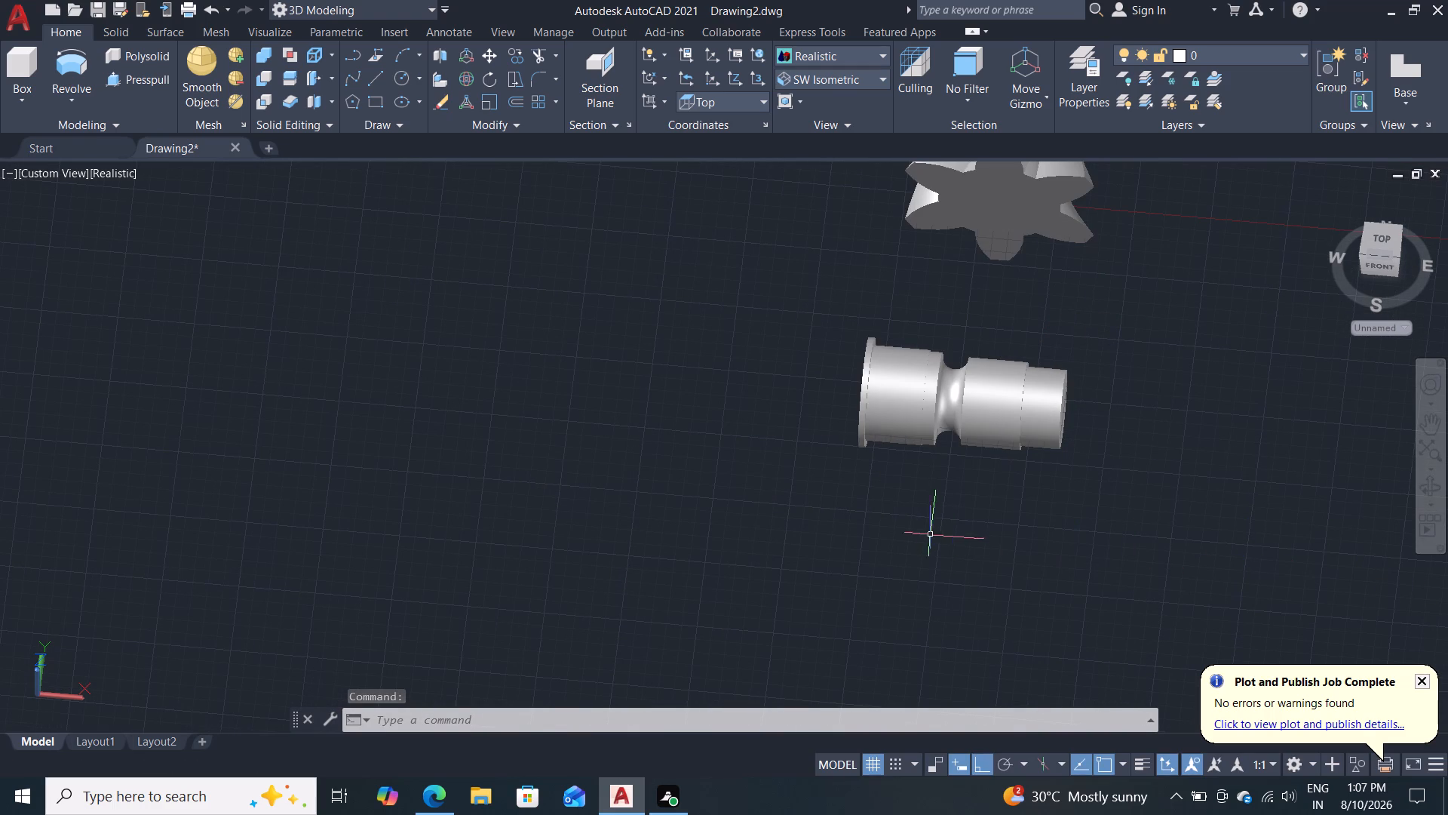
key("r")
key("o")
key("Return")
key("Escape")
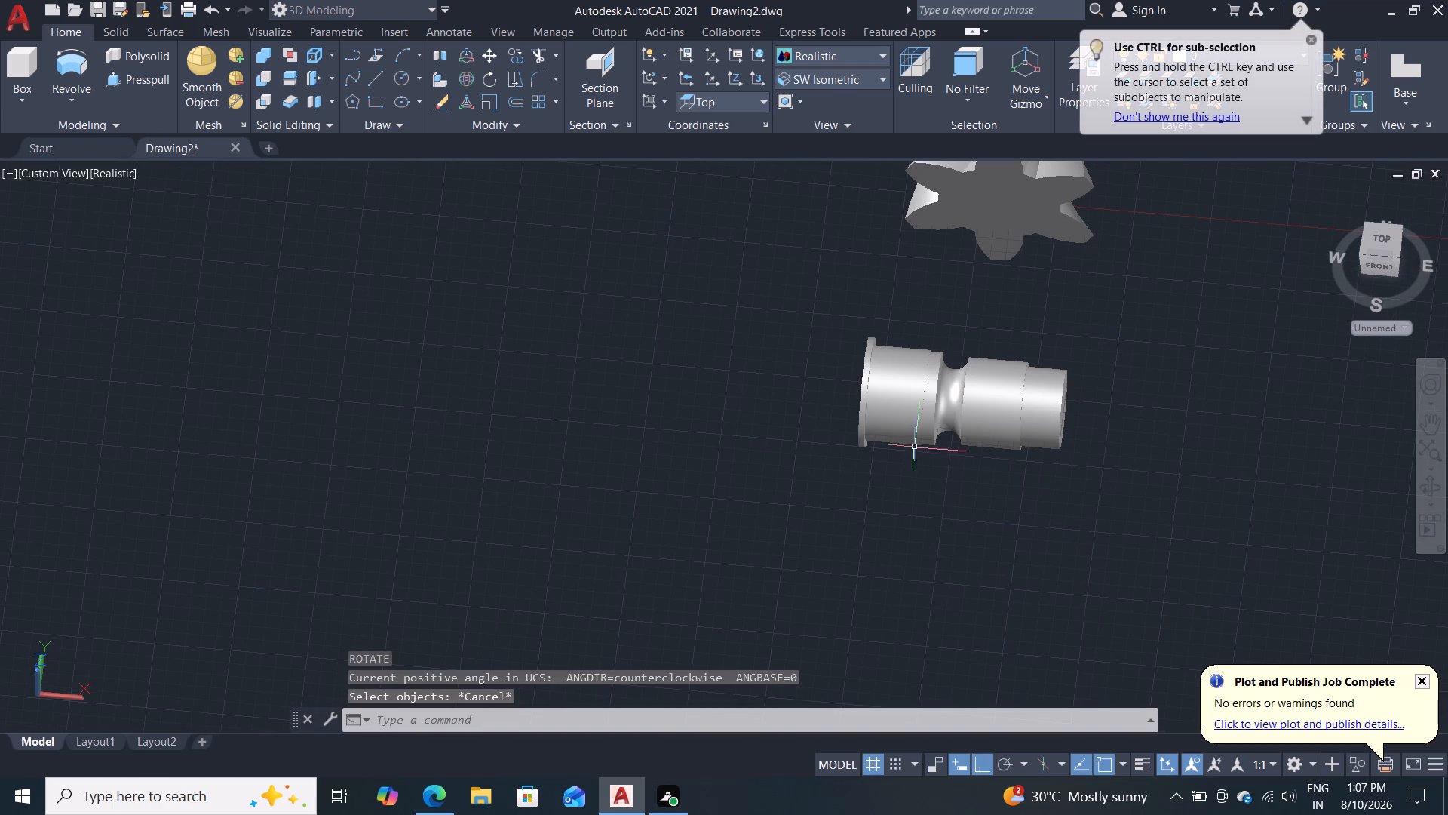
Use 3D Rotate to turn the shank a quarter turn clockwise about the Z axis, pointing its flanged end toward the fluted cutter.
left_click(463, 81)
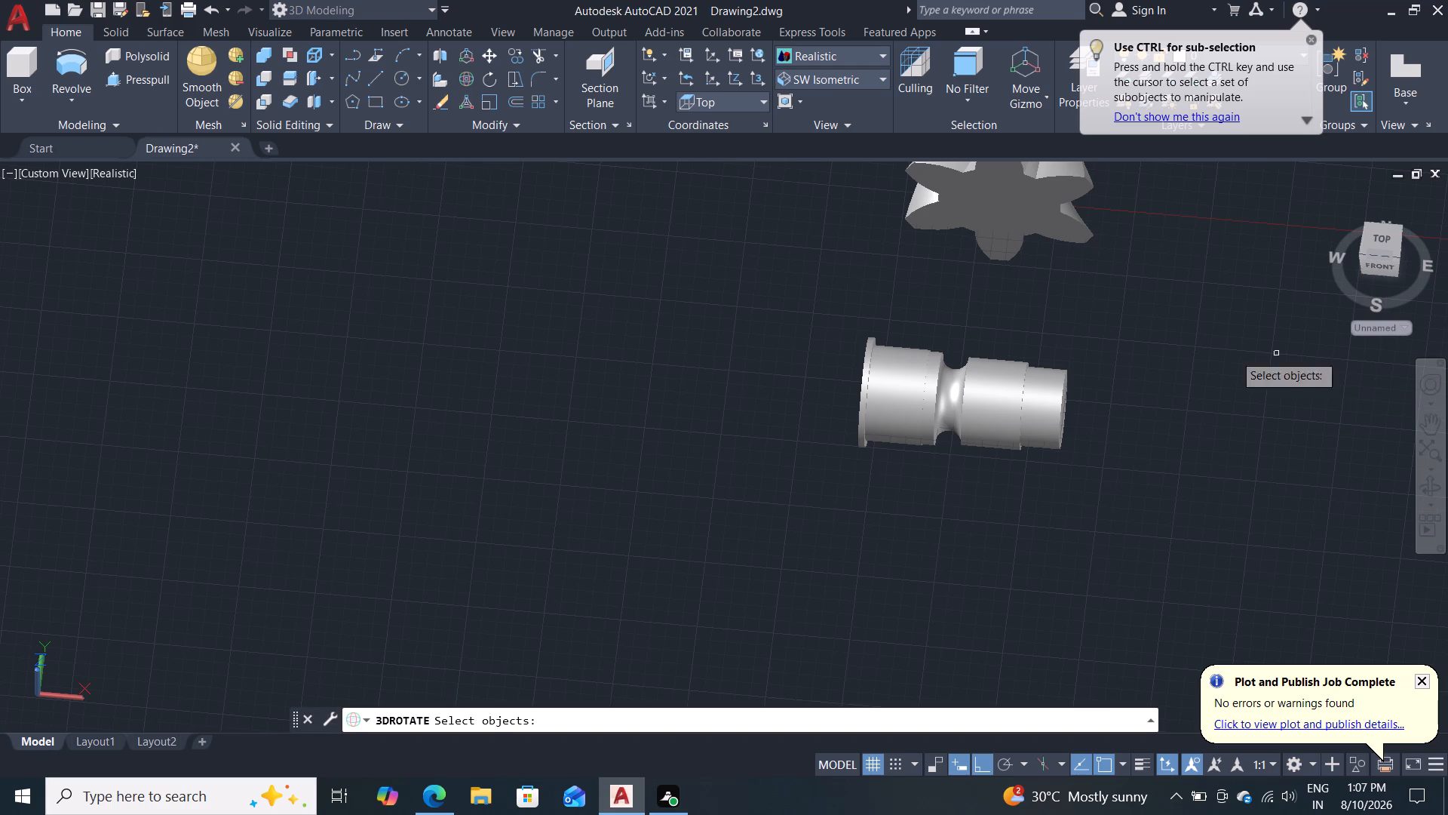
left_click_drag(1127, 328, 1105, 323)
left_click(744, 481)
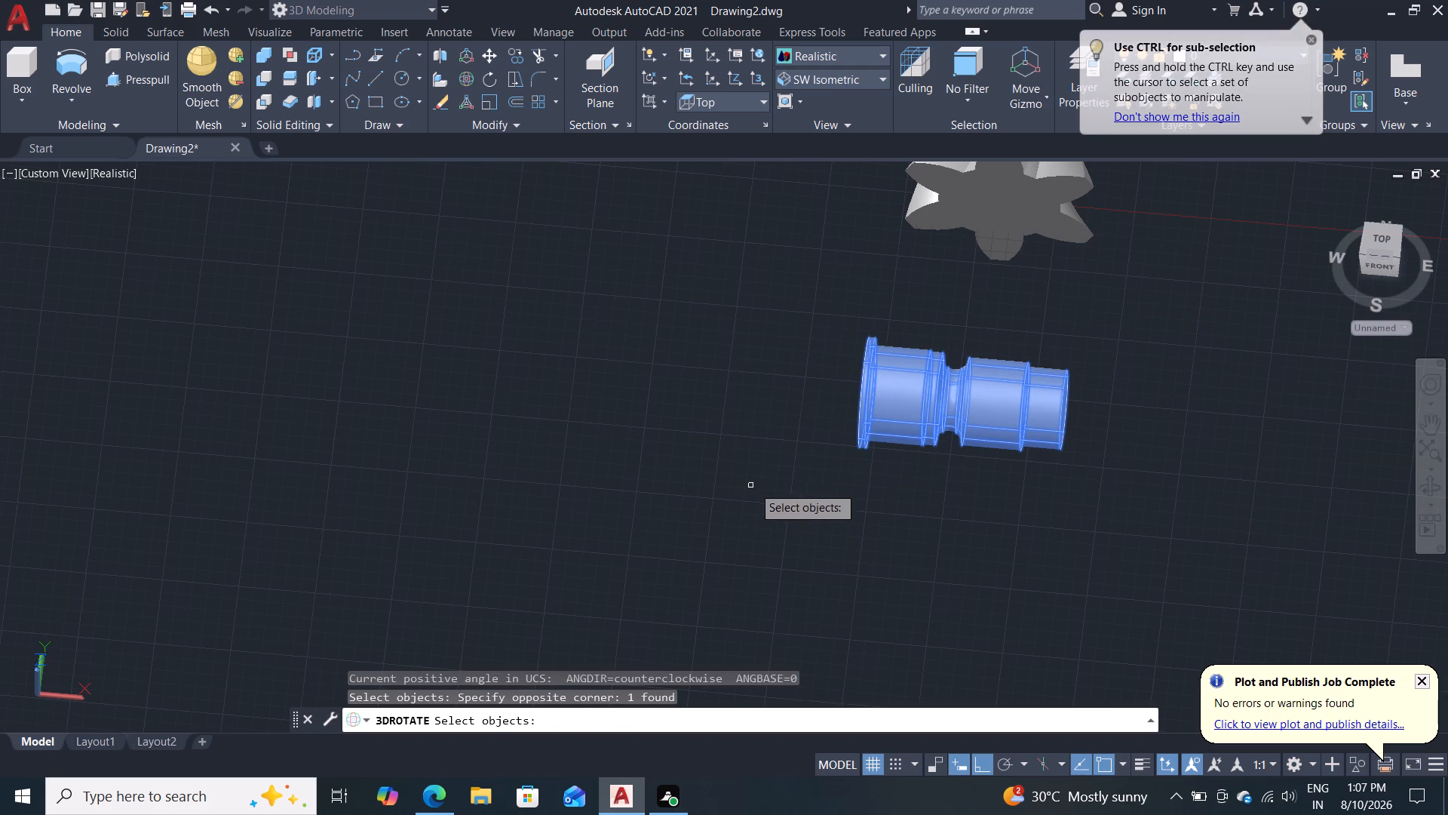
key("Return")
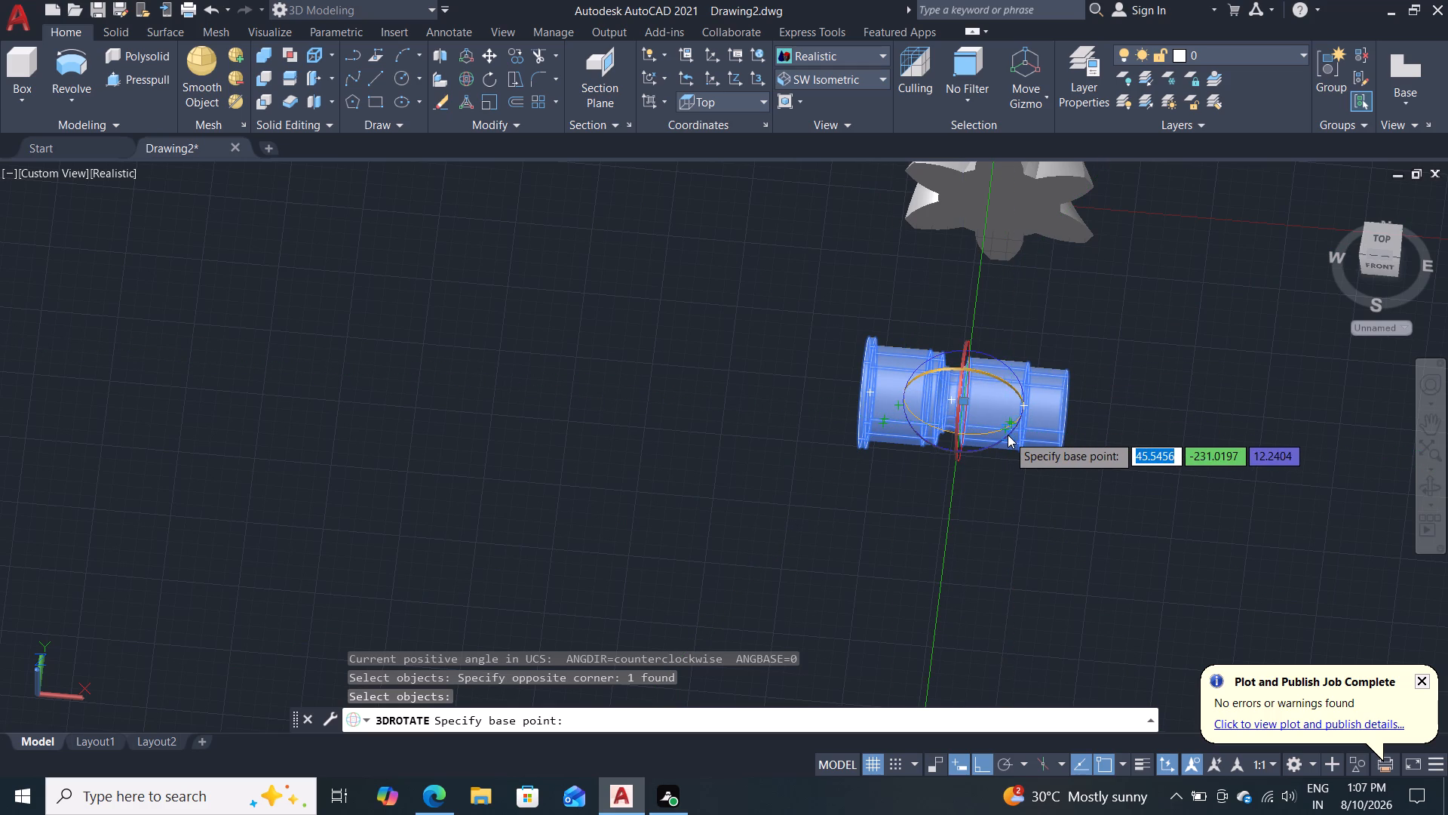
scroll(1040, 506, "up", 2)
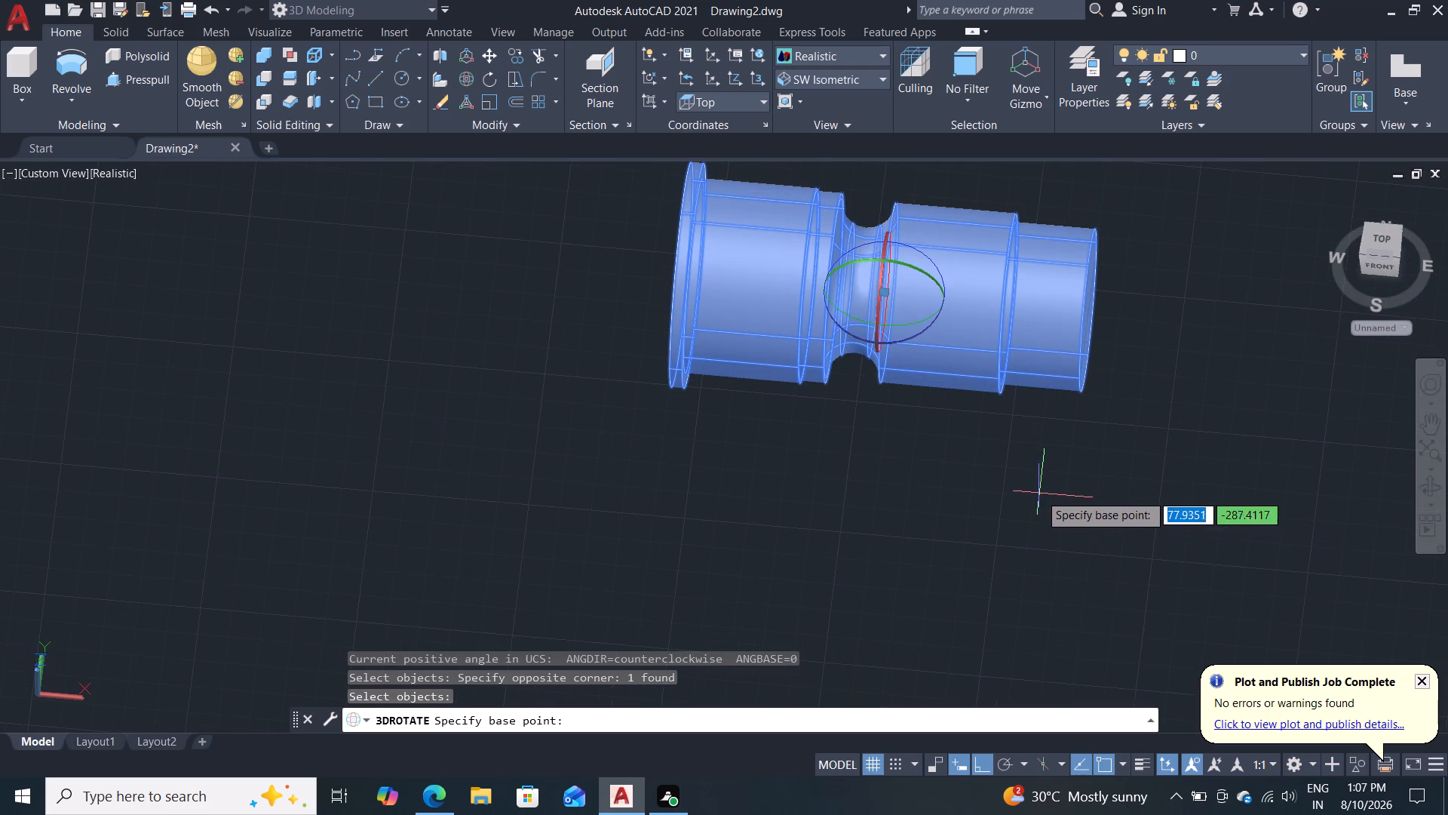
left_click_drag(924, 330, 852, 355)
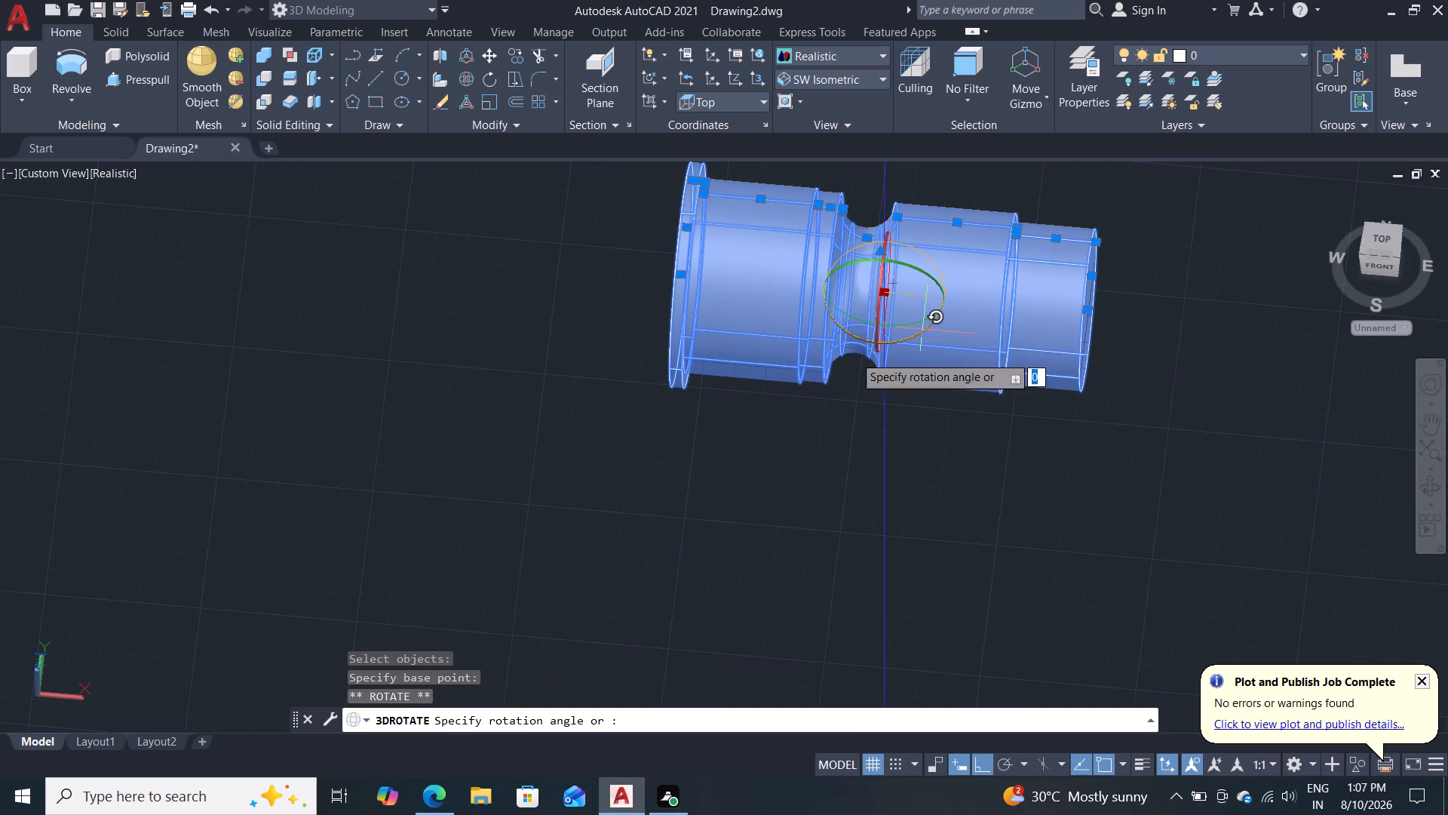
left_click_drag(852, 355, 805, 418)
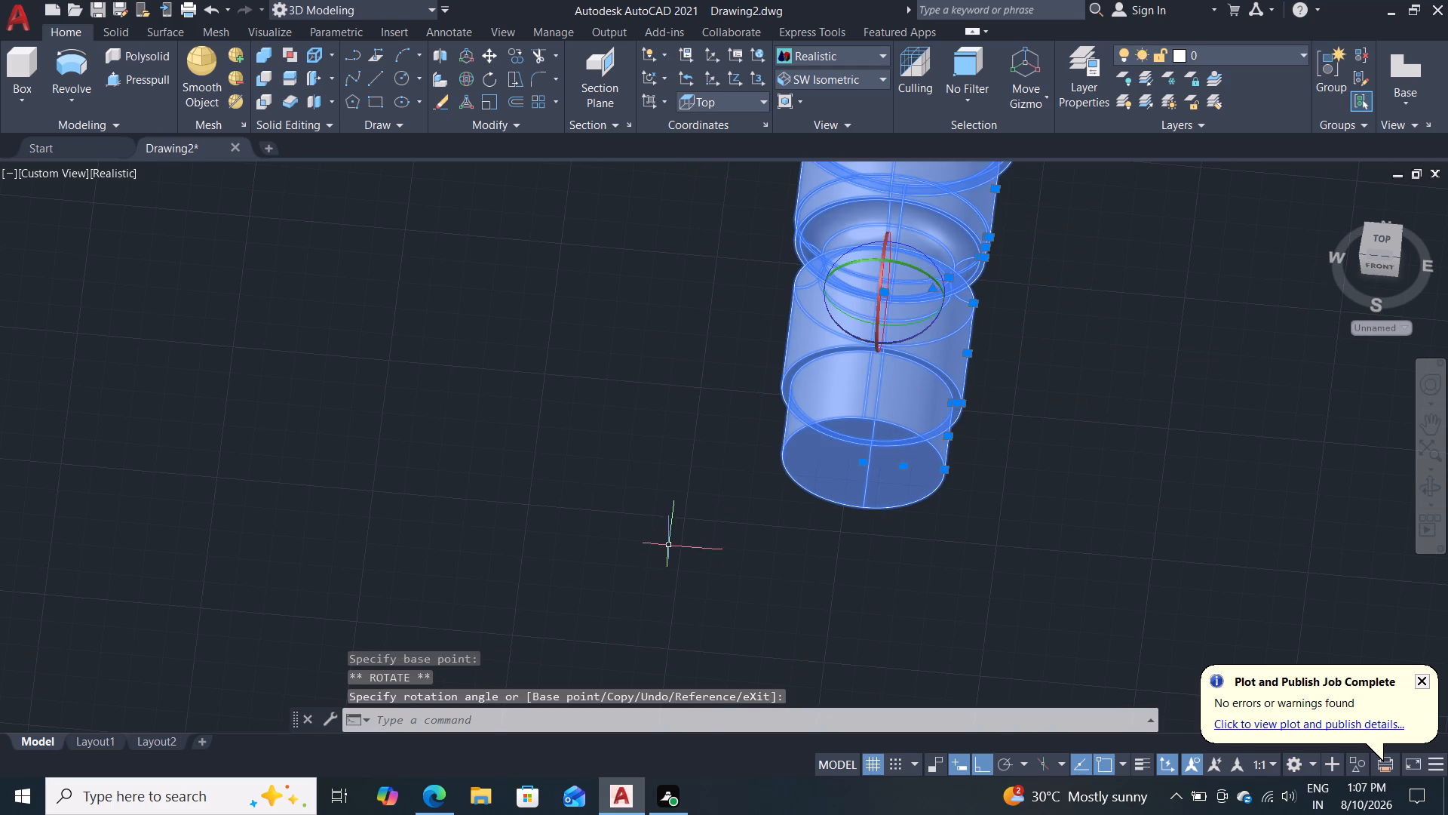
key("Escape")
scroll(693, 572, "down", 2)
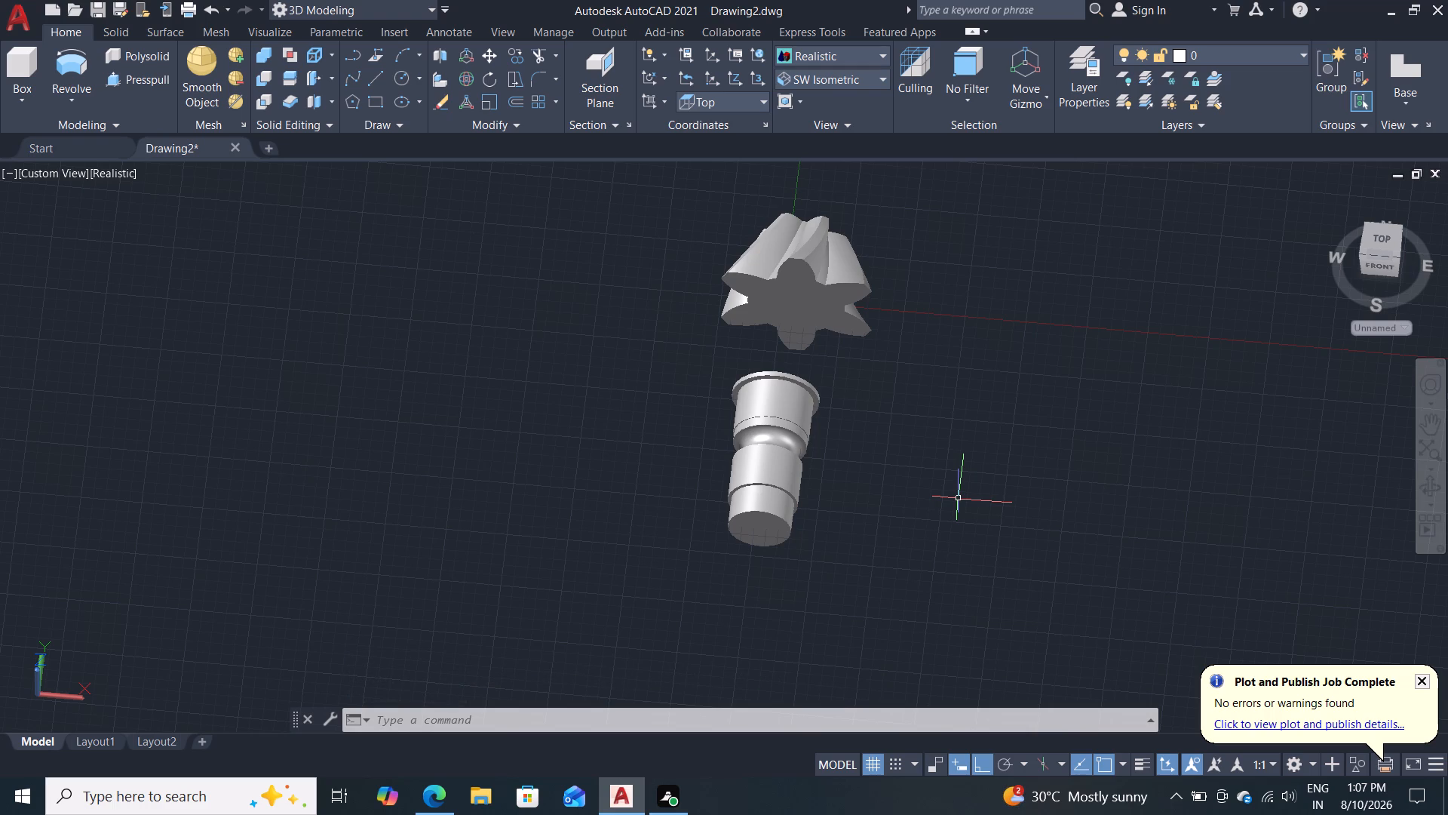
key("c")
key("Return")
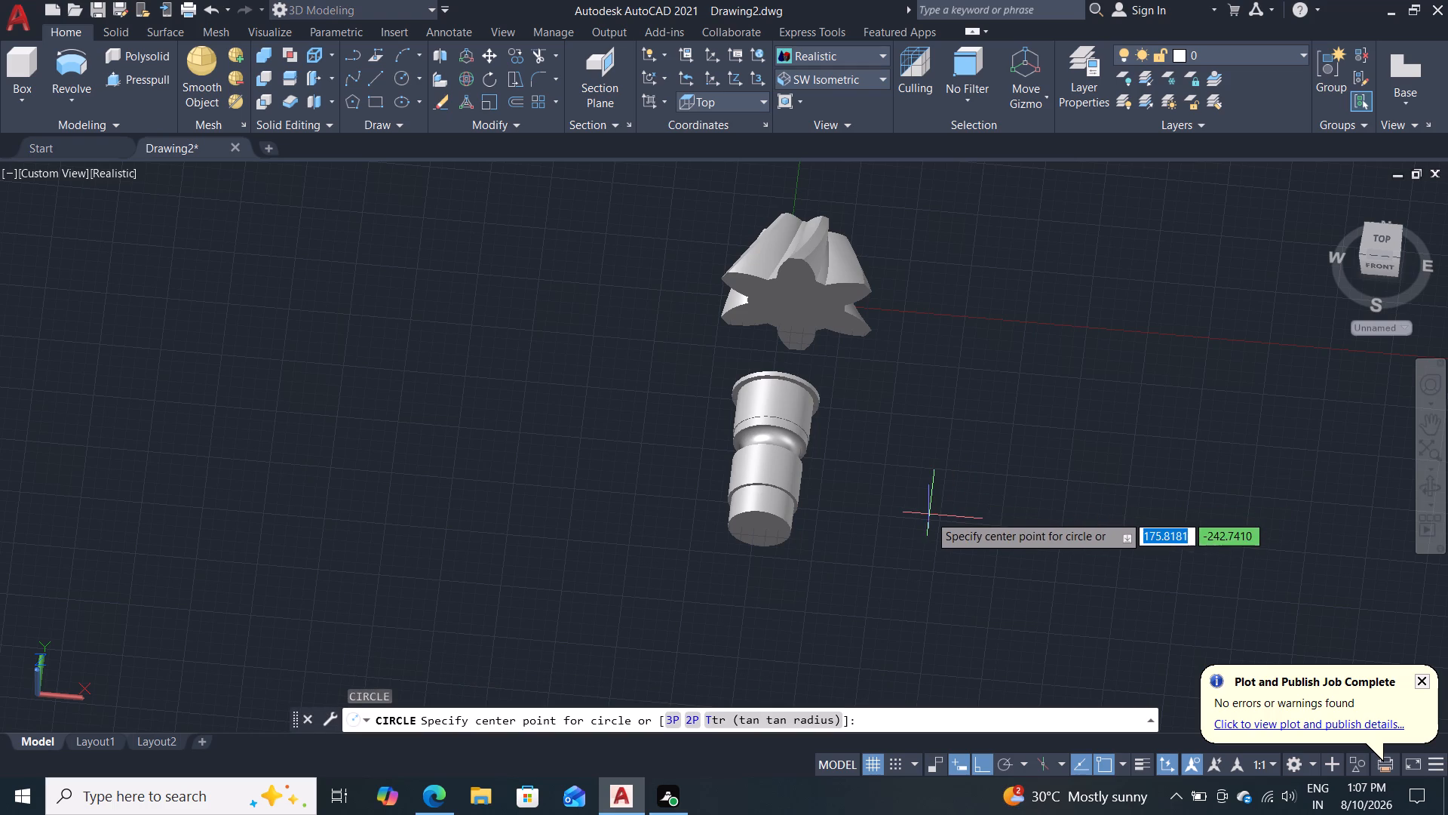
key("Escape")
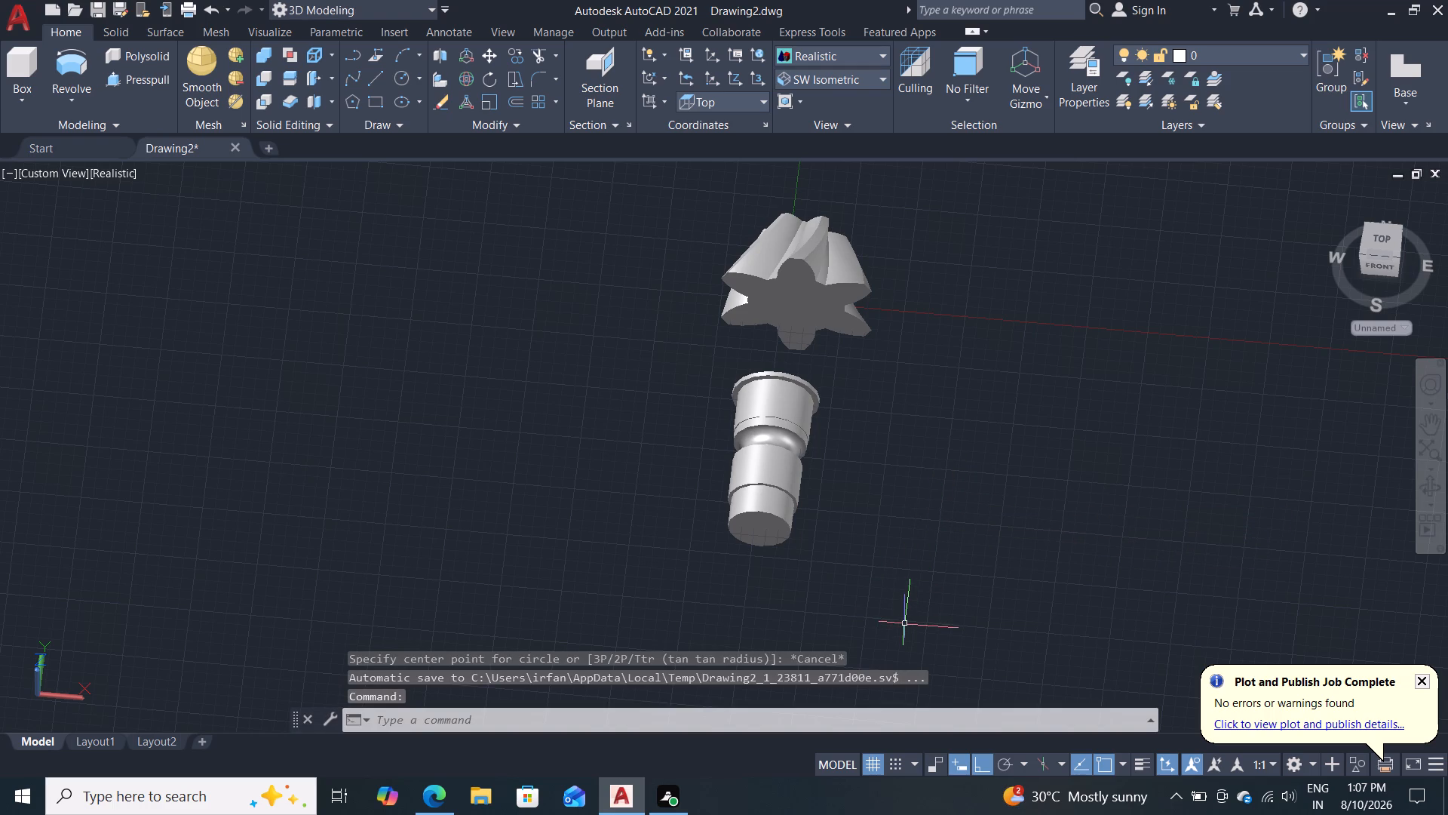
Examine the alignment of the shank with the fluted cutter in left, right, bottom and end-on views.
middle_click_drag(875, 601, 896, 465, "shift")
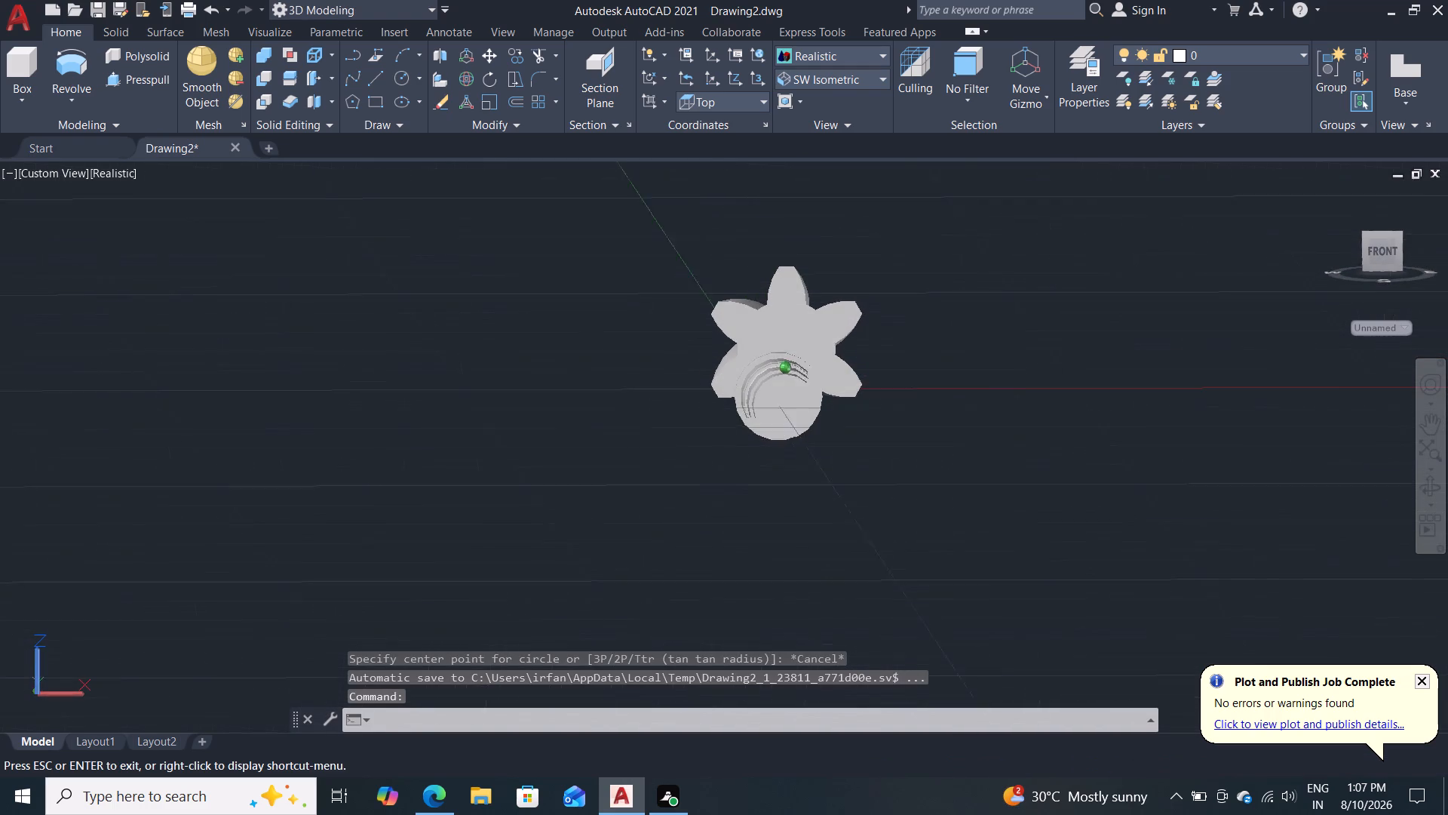
middle_click_drag(896, 465, 897, 465, "shift")
left_click(60, 174)
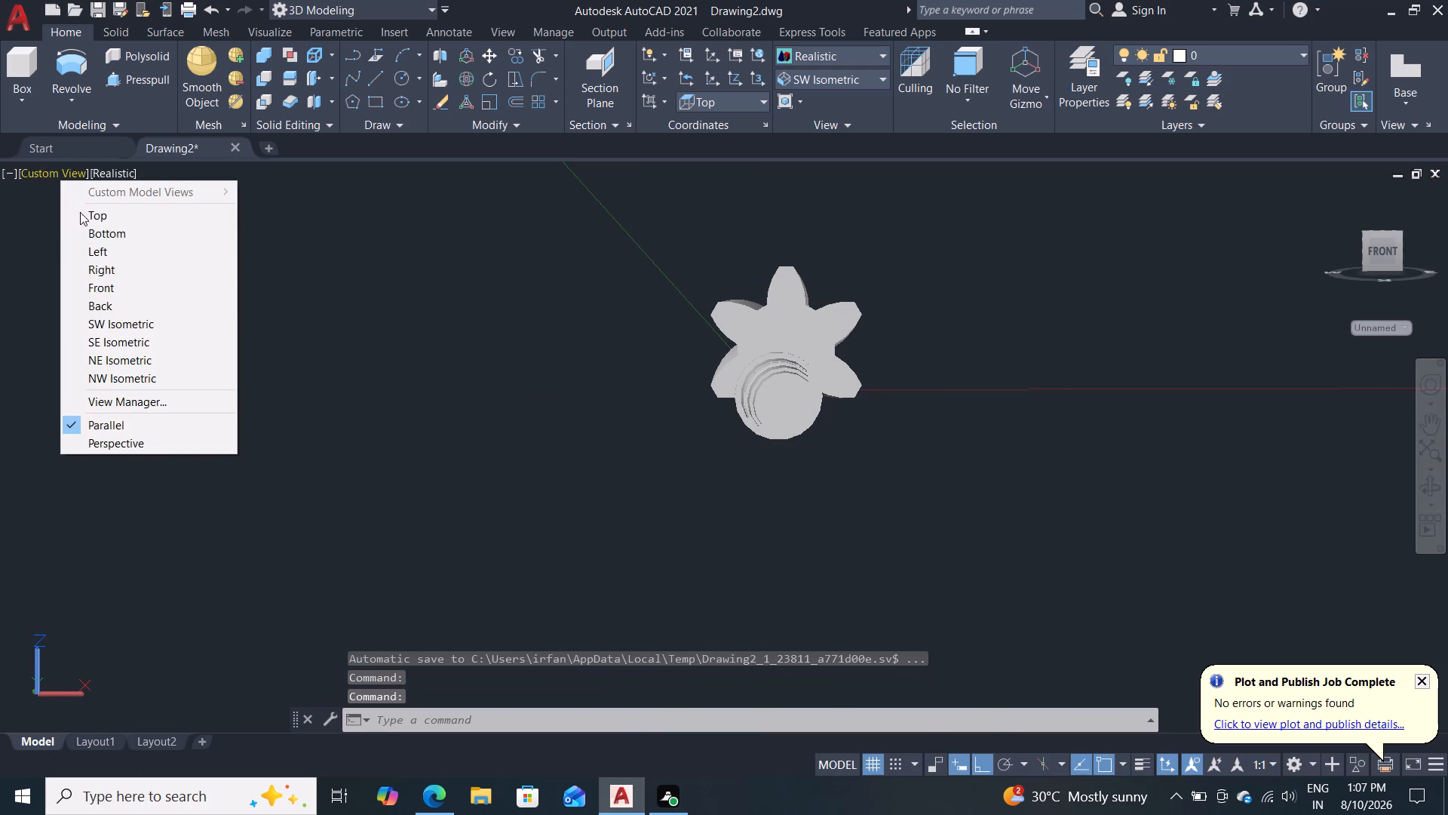
left_click(111, 246)
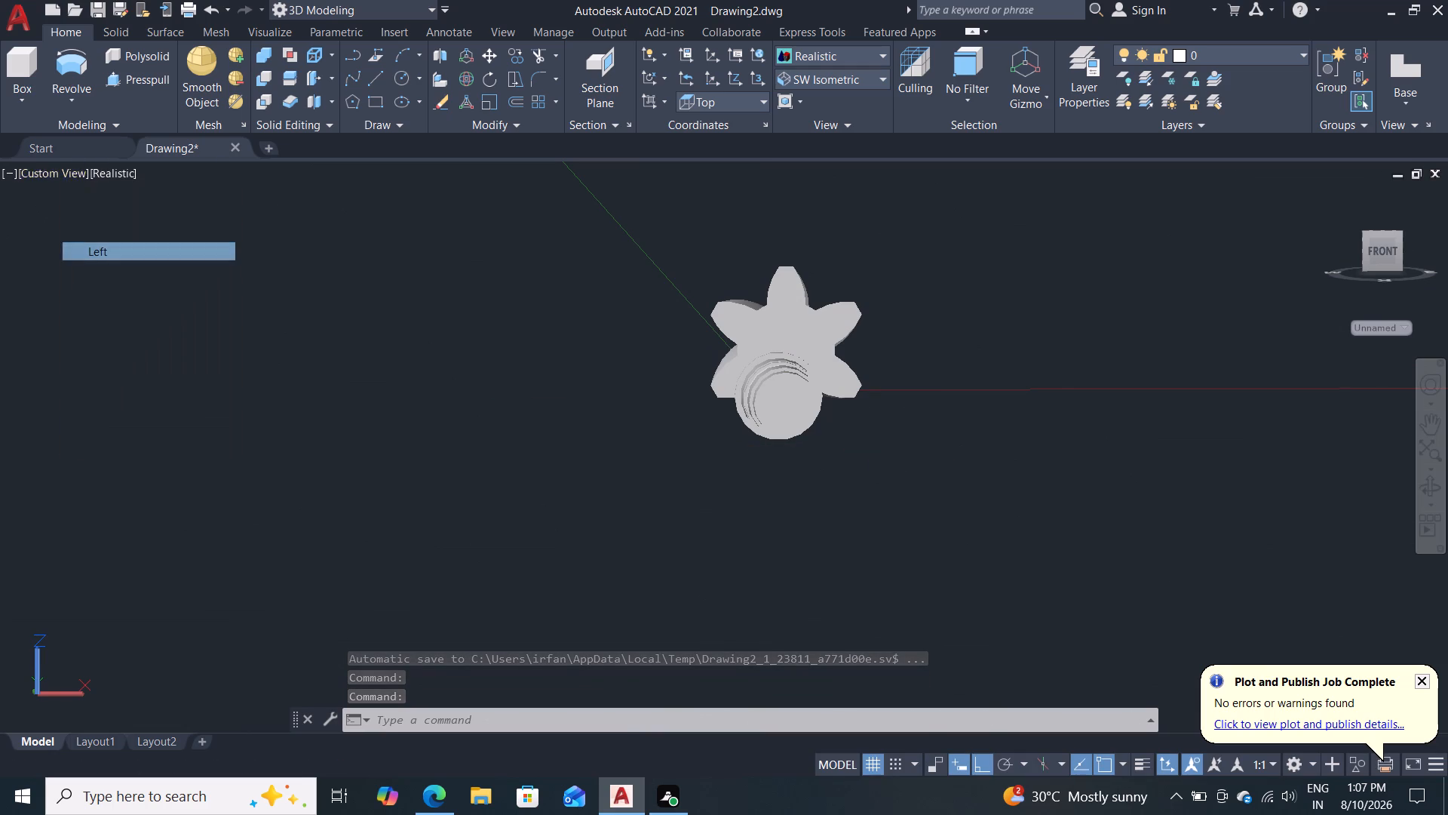
left_click(42, 182)
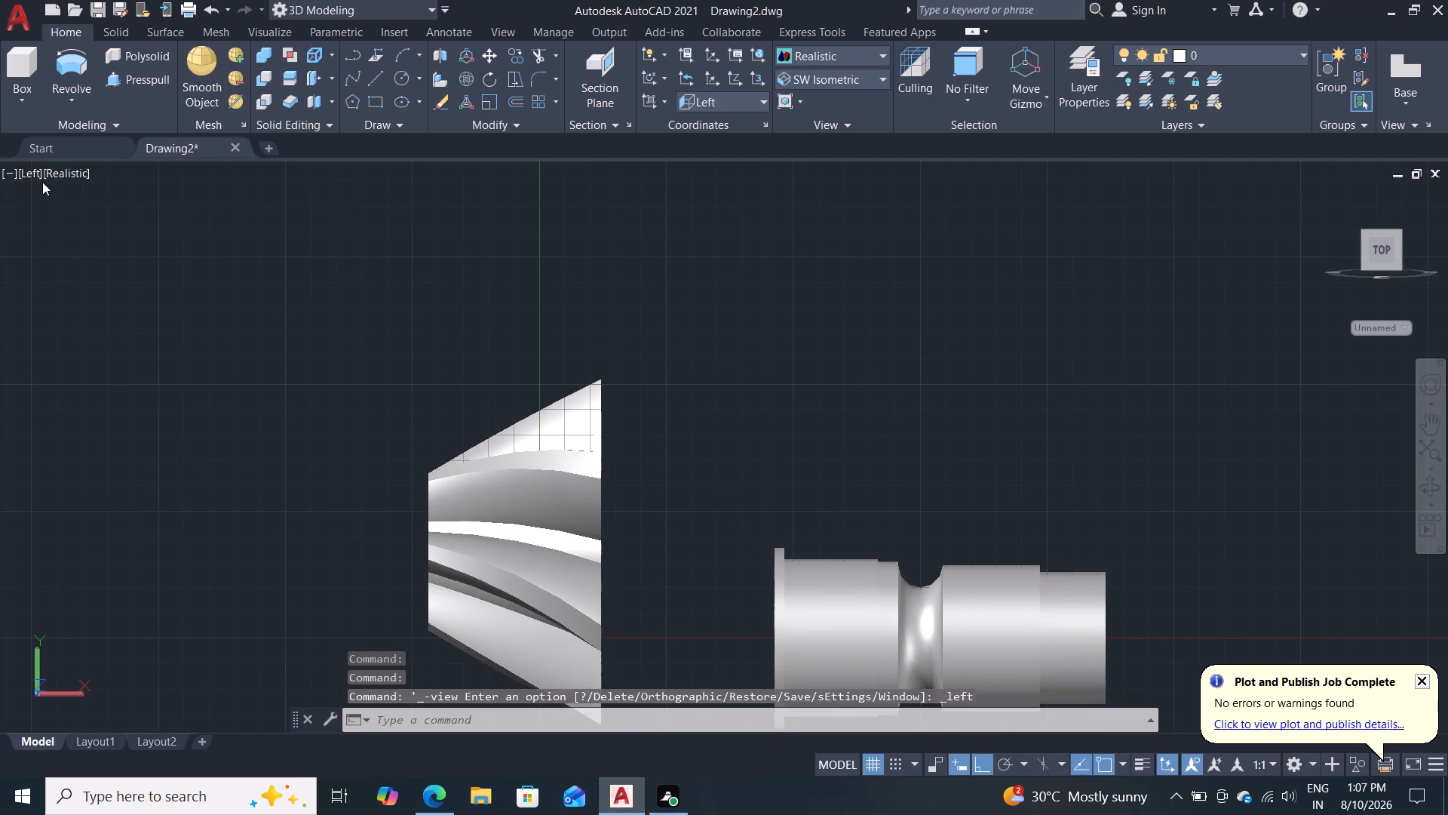
left_click(35, 165)
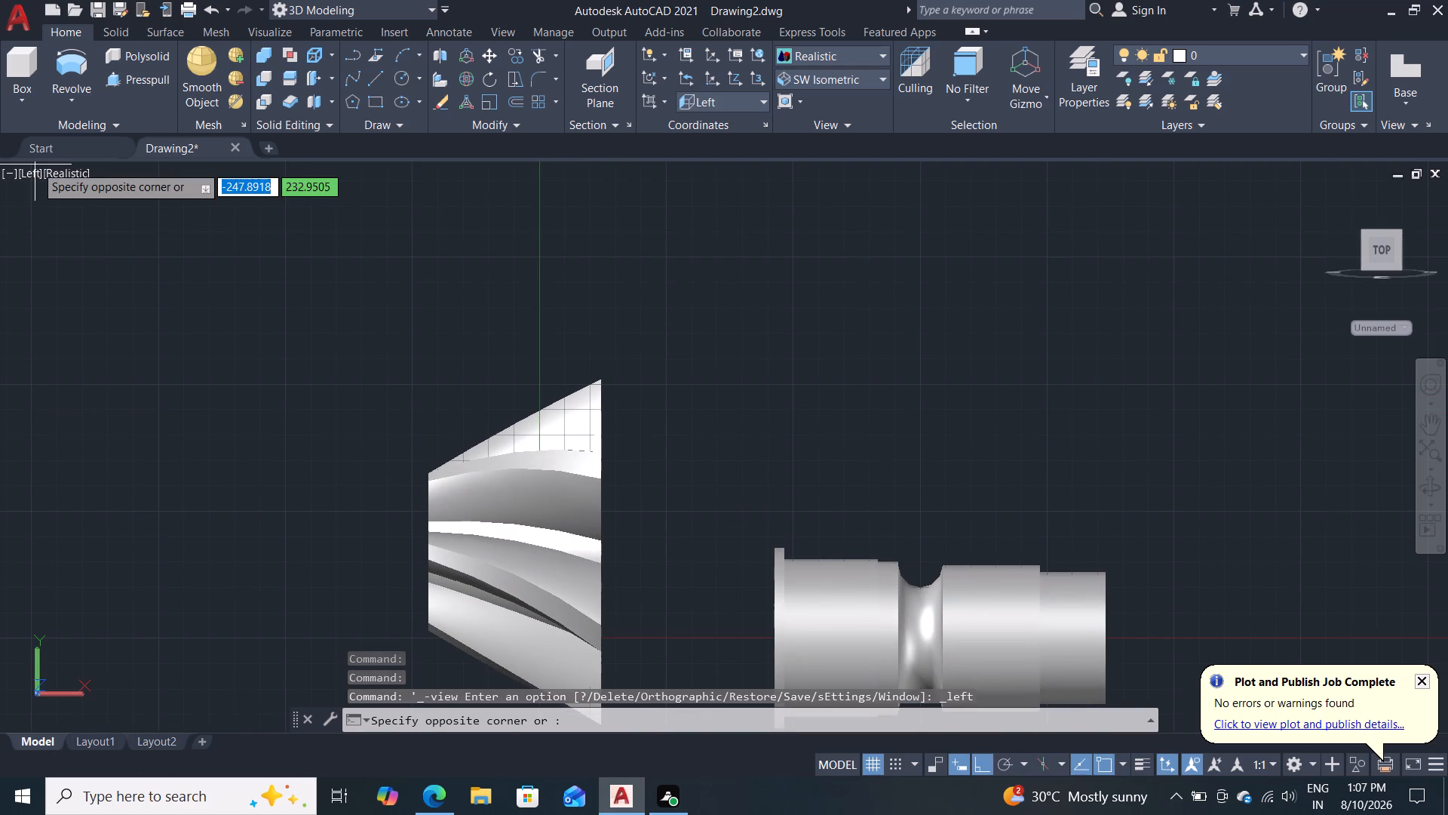
left_click(22, 175)
left_click(27, 170)
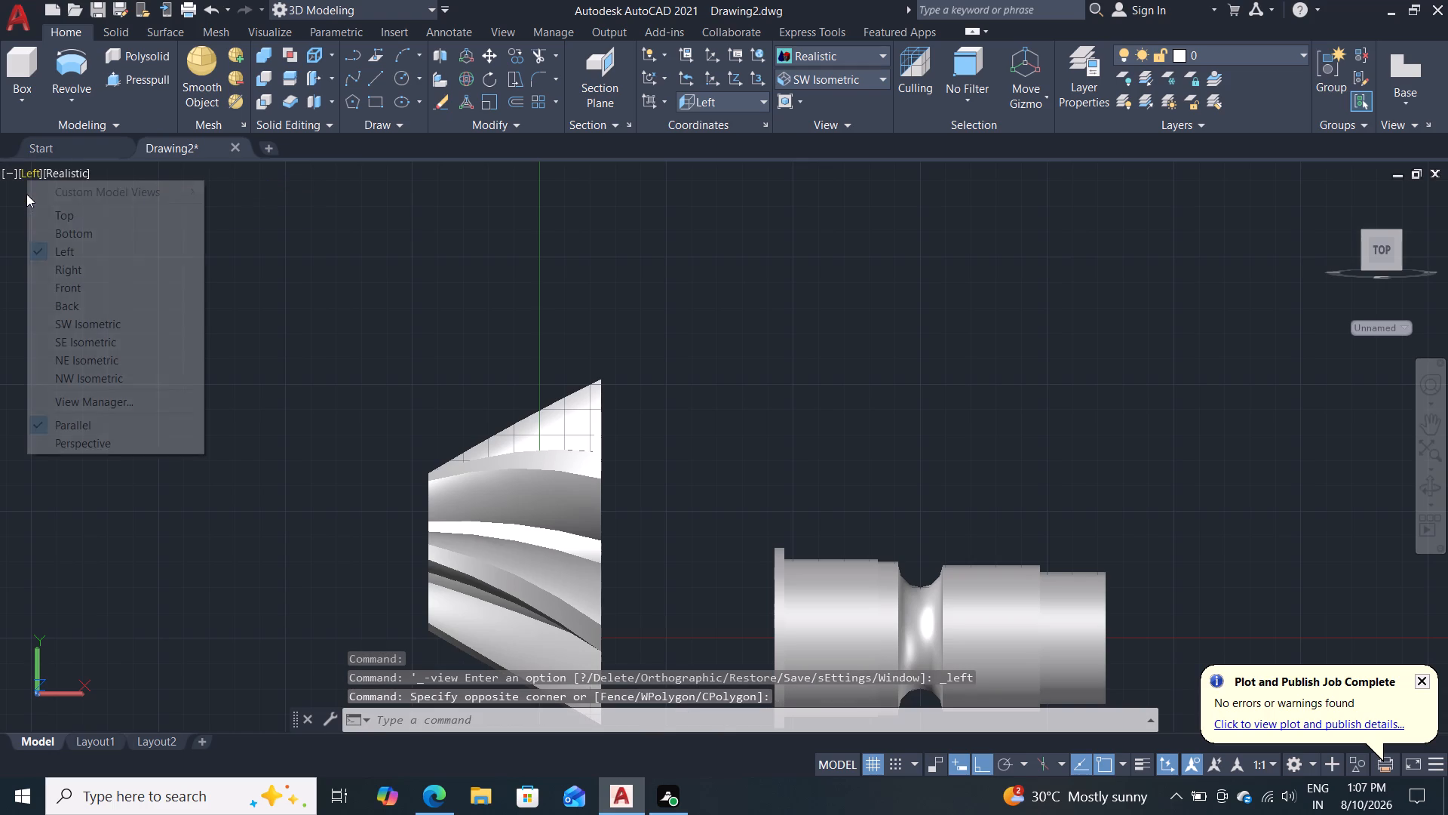
left_click(60, 268)
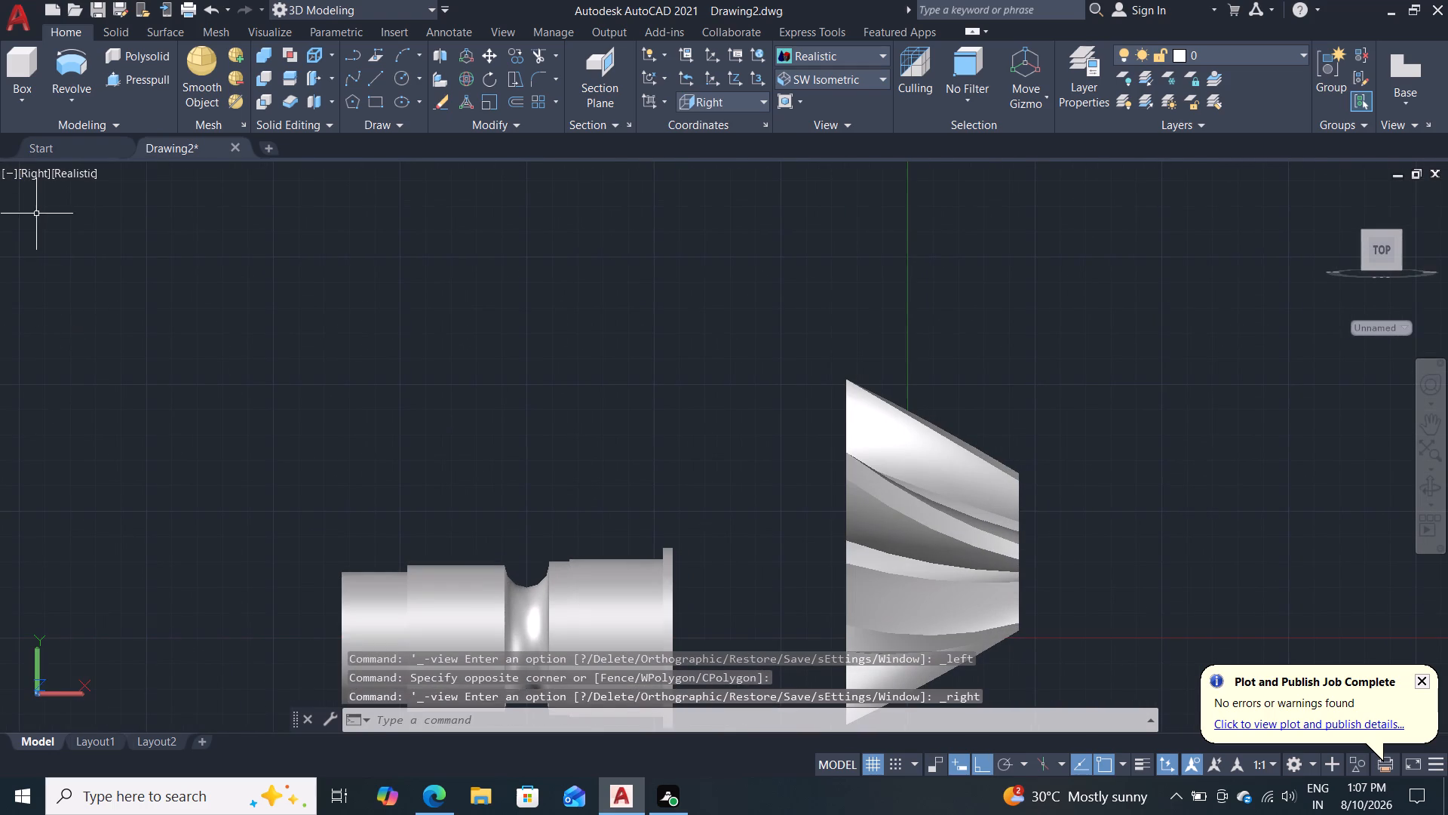
left_click(39, 167)
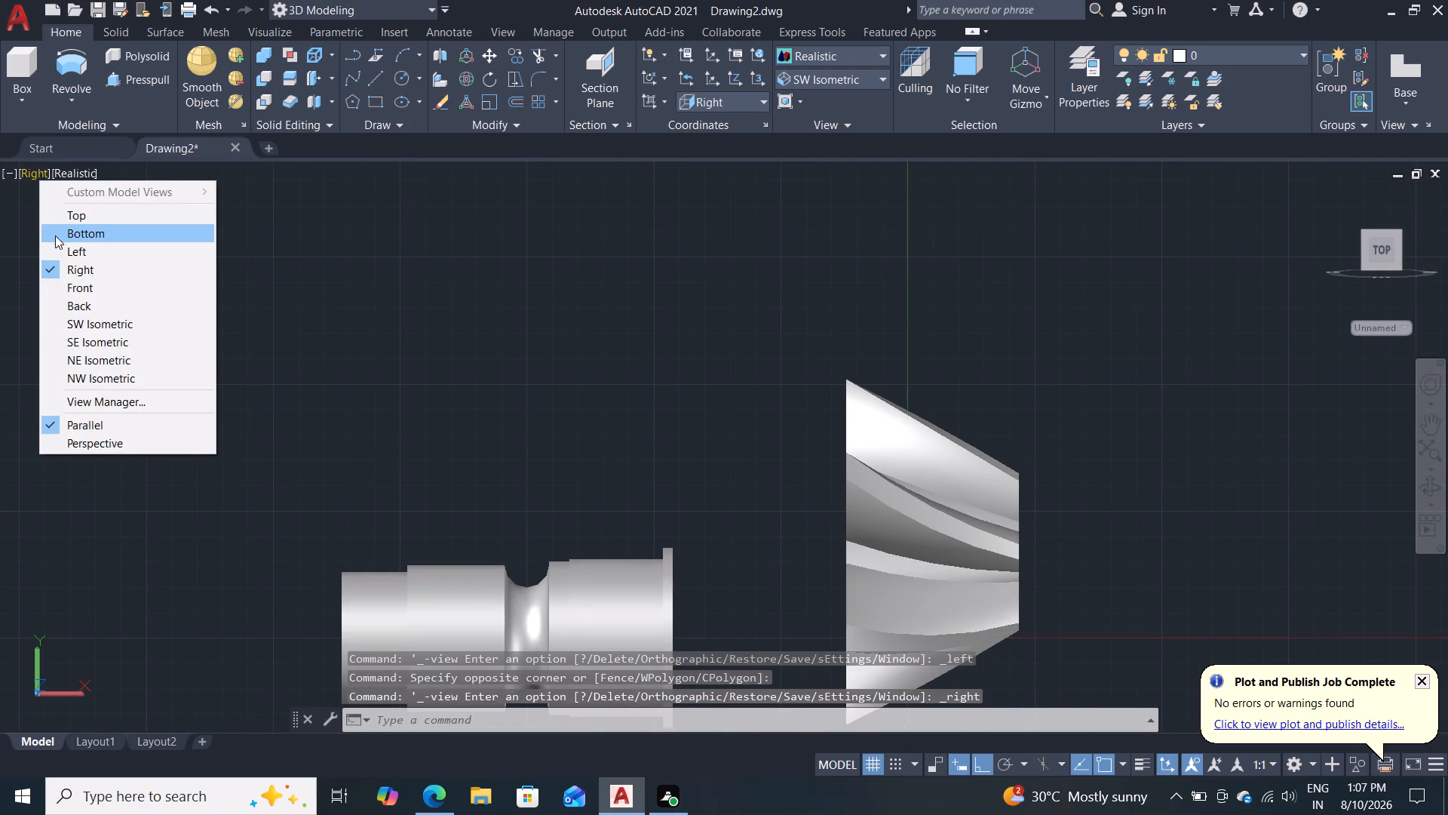
left_click(67, 240)
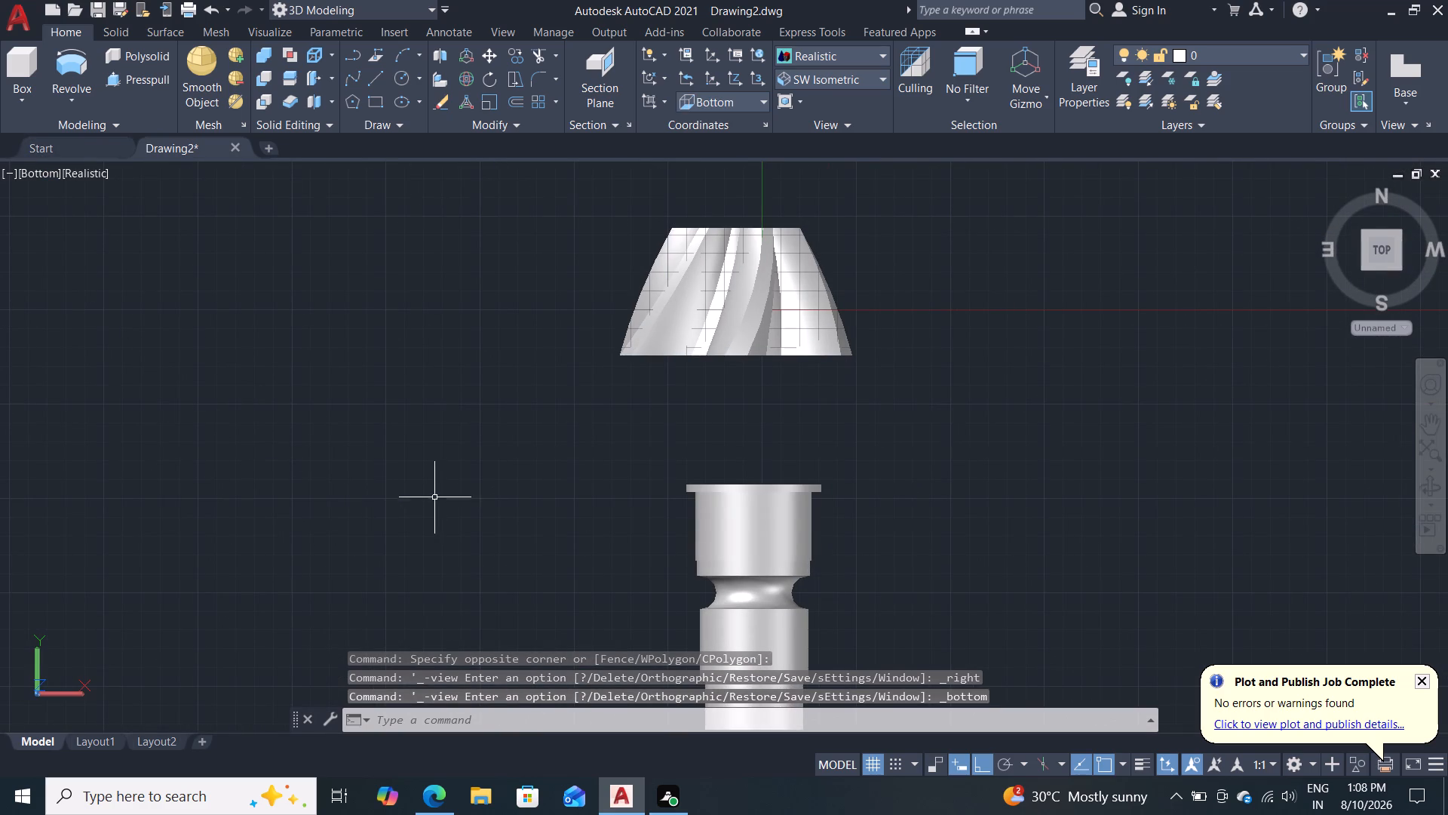
middle_click_drag(431, 485, 419, 331, "shift")
middle_click_drag(445, 462, 441, 390)
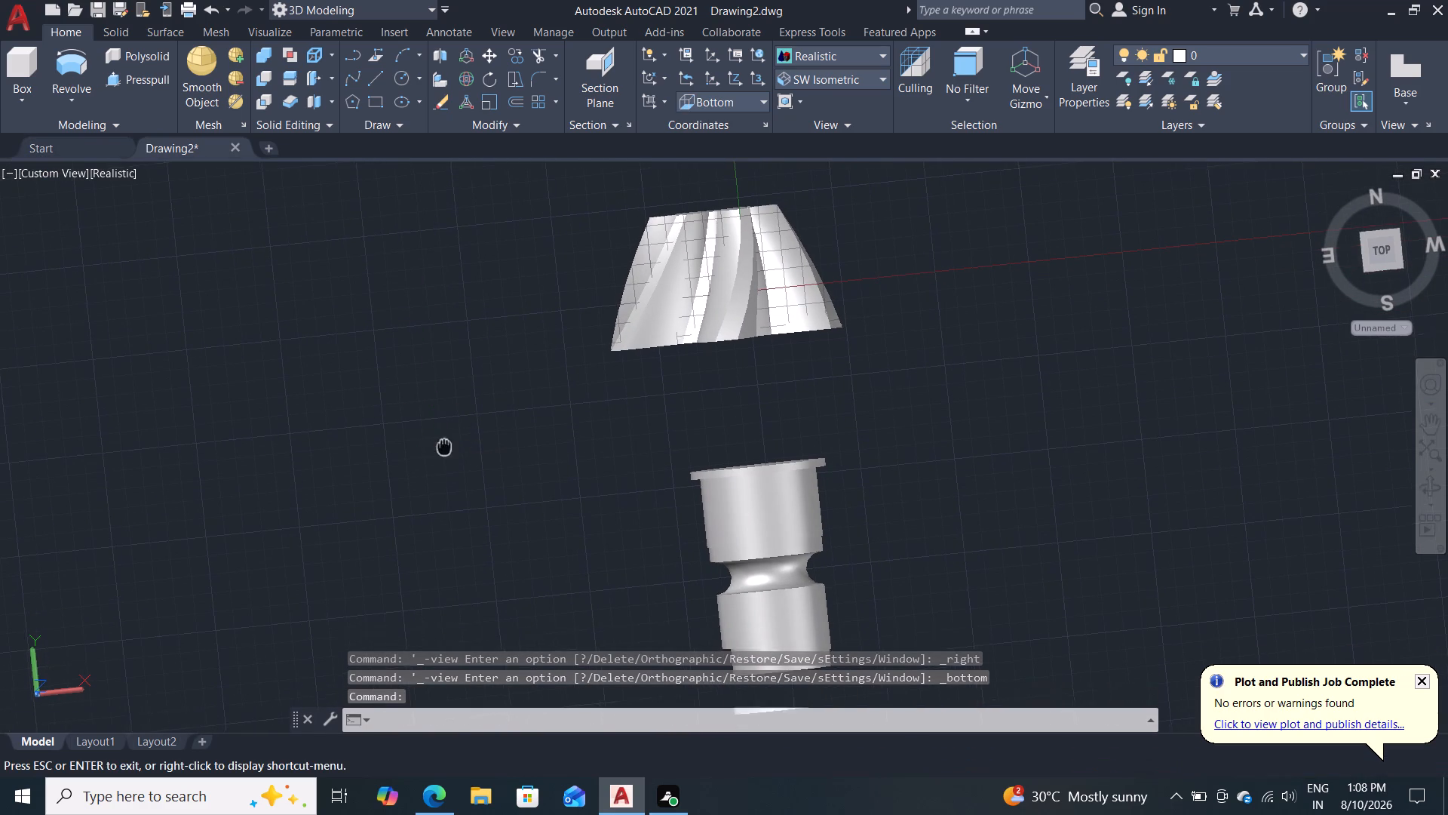
middle_click_drag(441, 390, 426, 317)
scroll(490, 520, "up", 1)
middle_click_drag(492, 514, 456, 298, "shift")
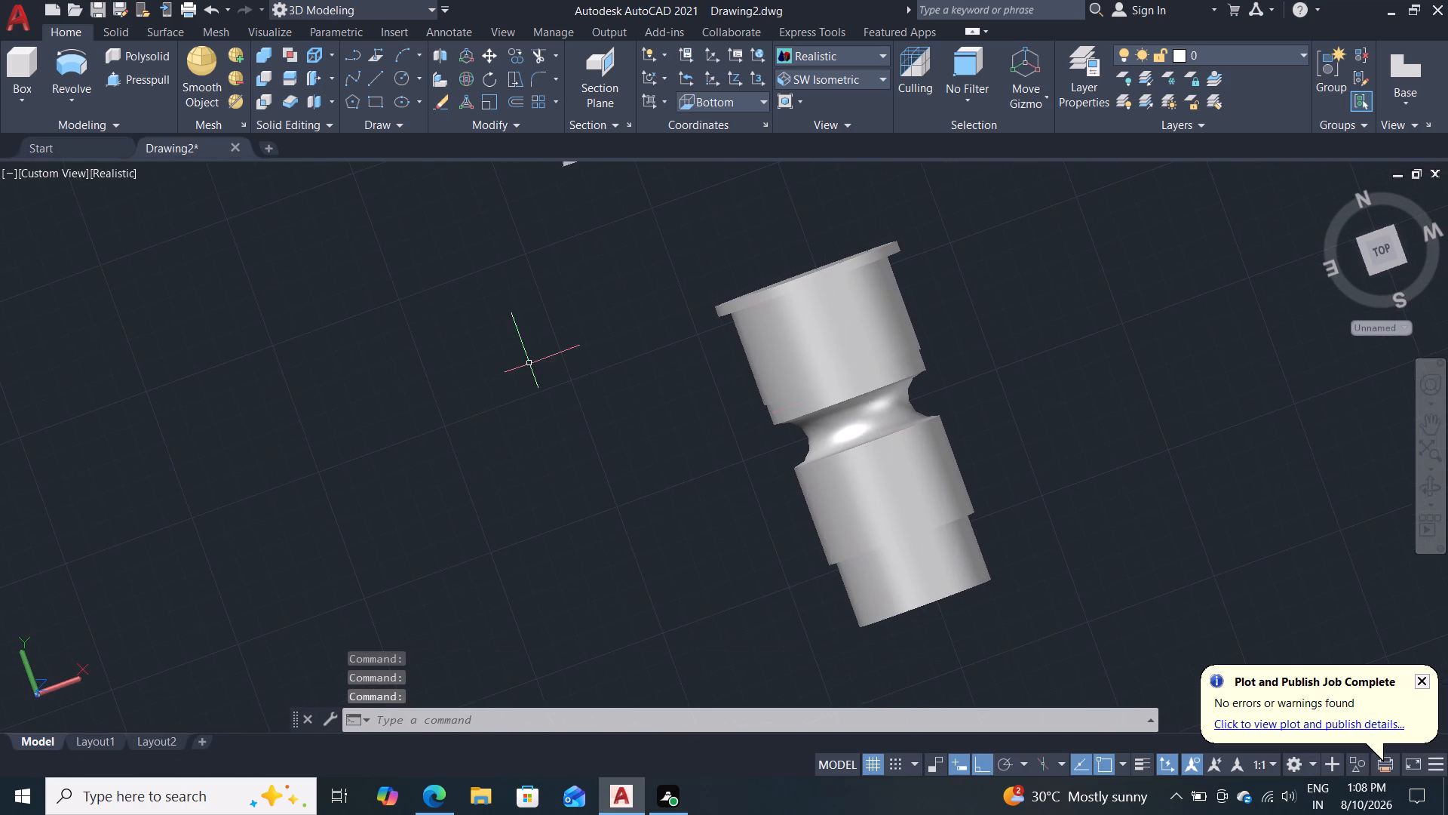
middle_click_drag(1149, 501, 944, 295, "shift")
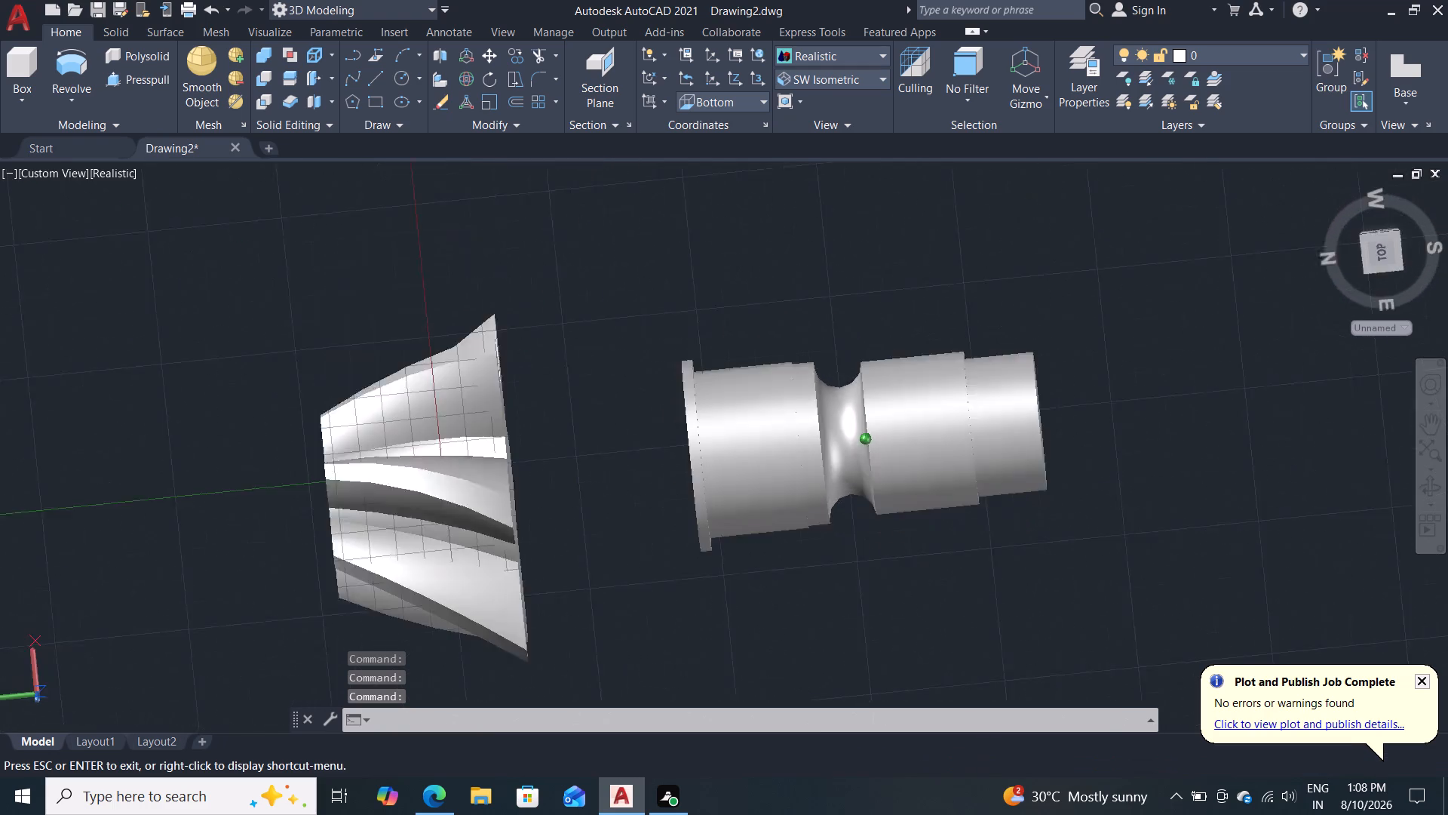
middle_click_drag(944, 295, 745, 489, "shift")
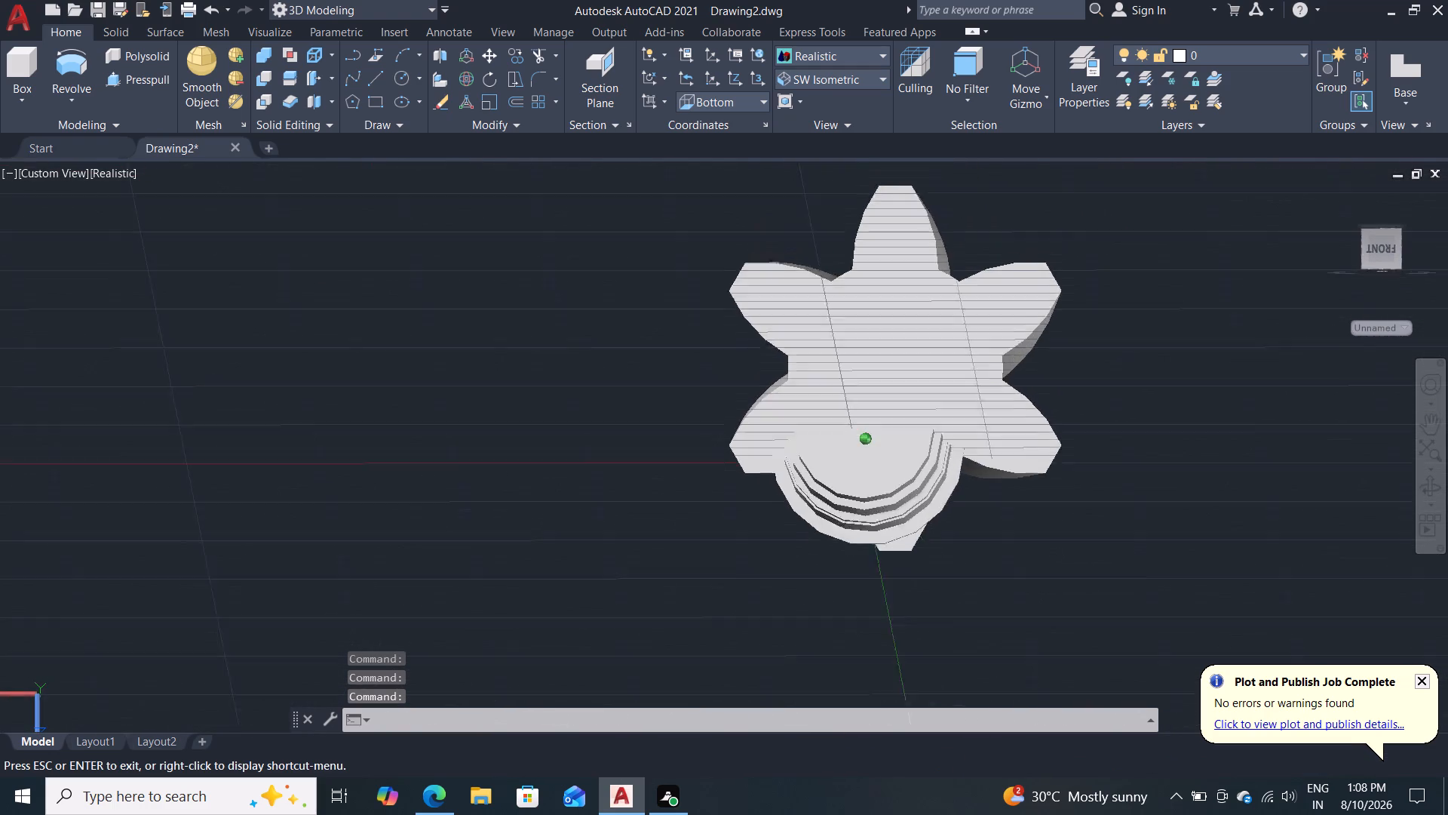
middle_click_drag(745, 489, 747, 506, "shift")
middle_click_drag(664, 505, 435, 480)
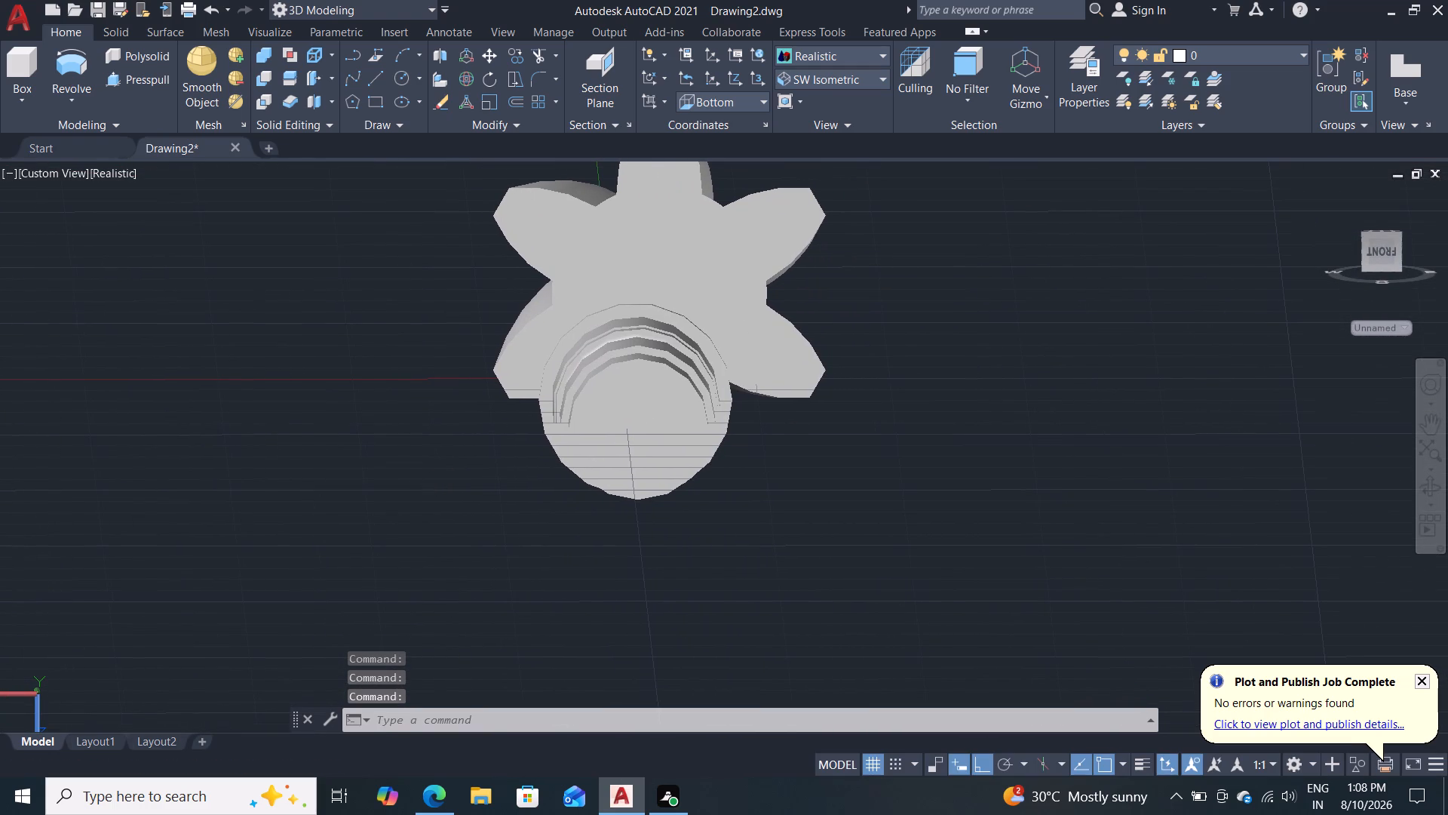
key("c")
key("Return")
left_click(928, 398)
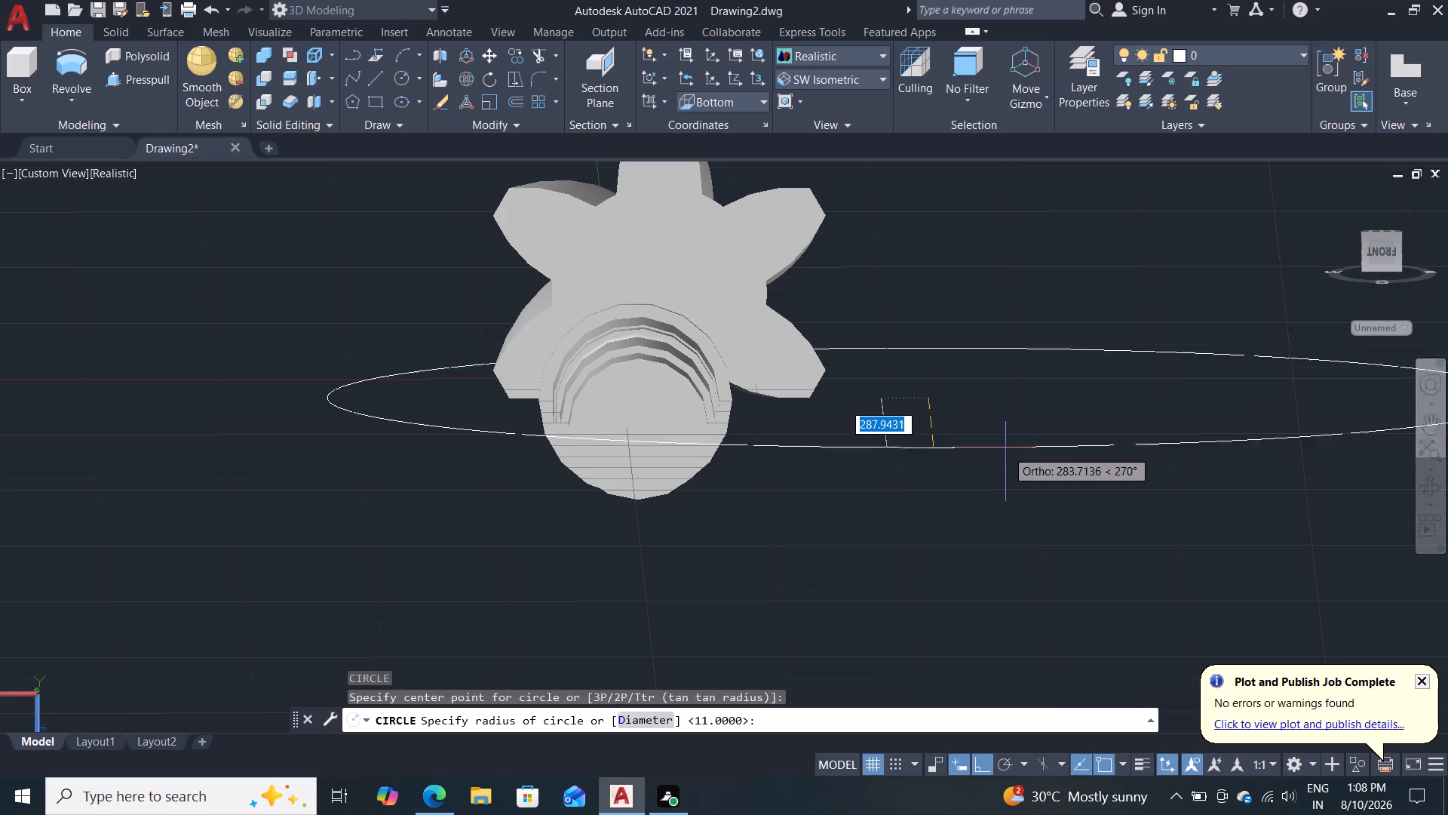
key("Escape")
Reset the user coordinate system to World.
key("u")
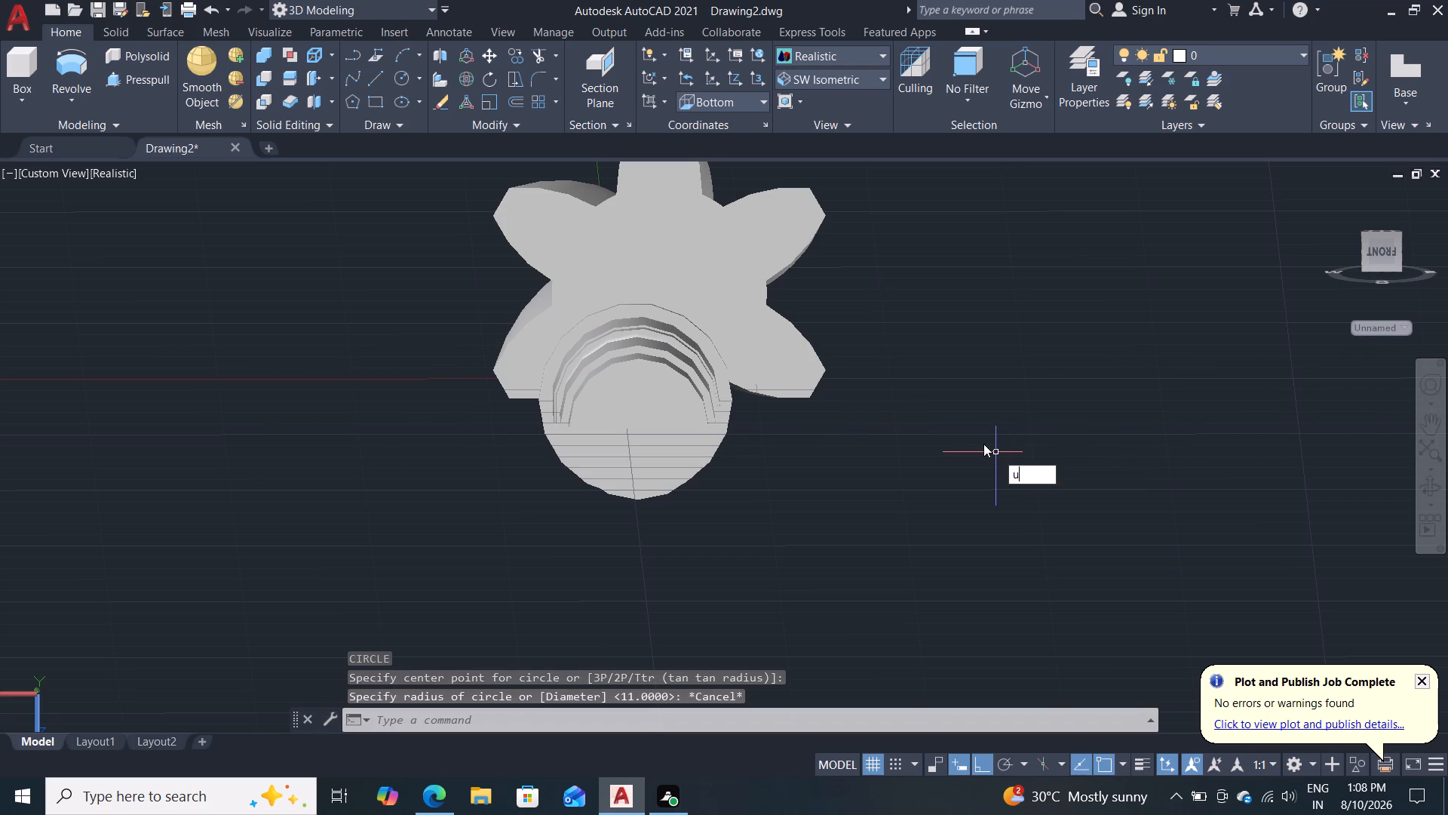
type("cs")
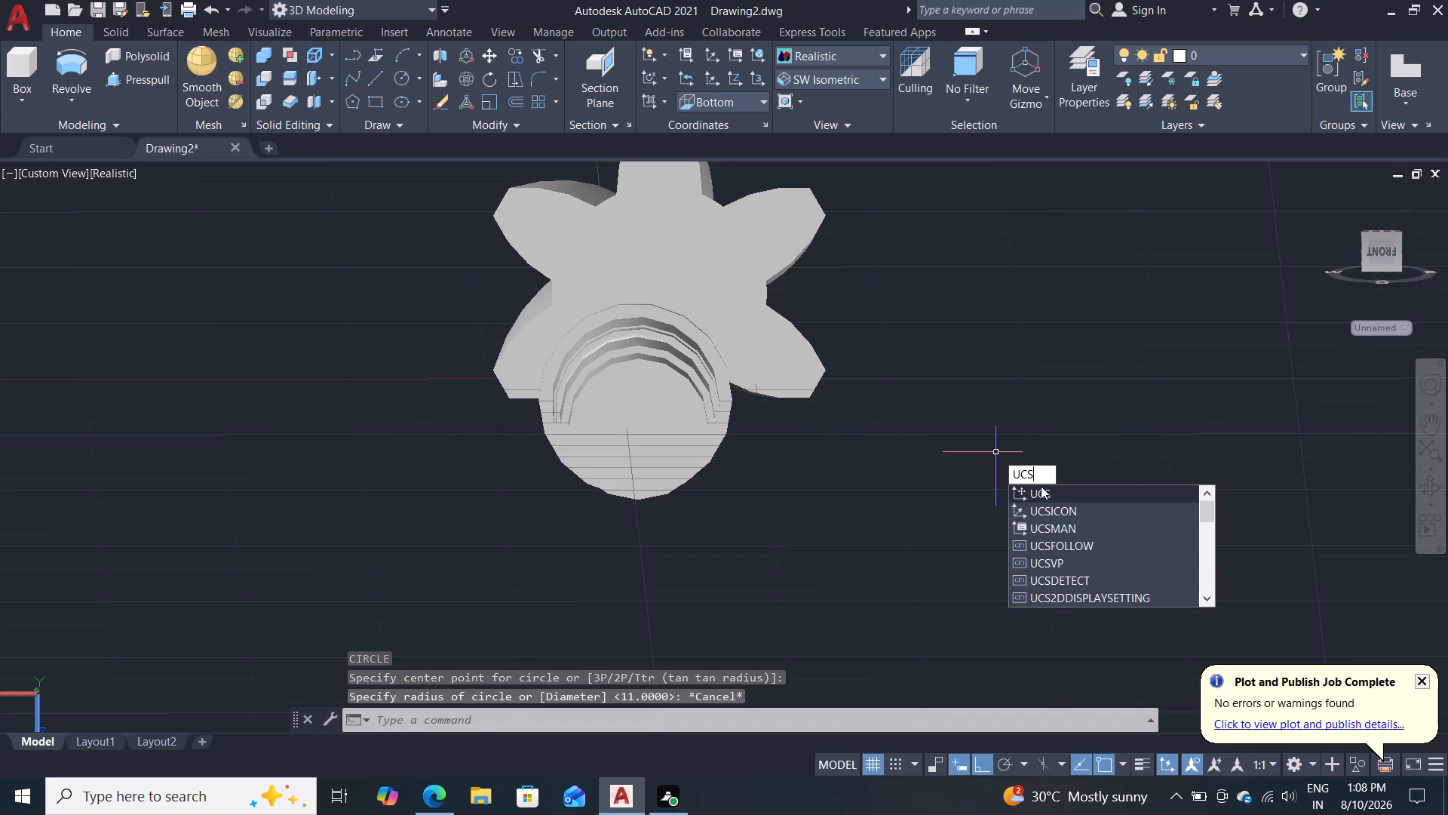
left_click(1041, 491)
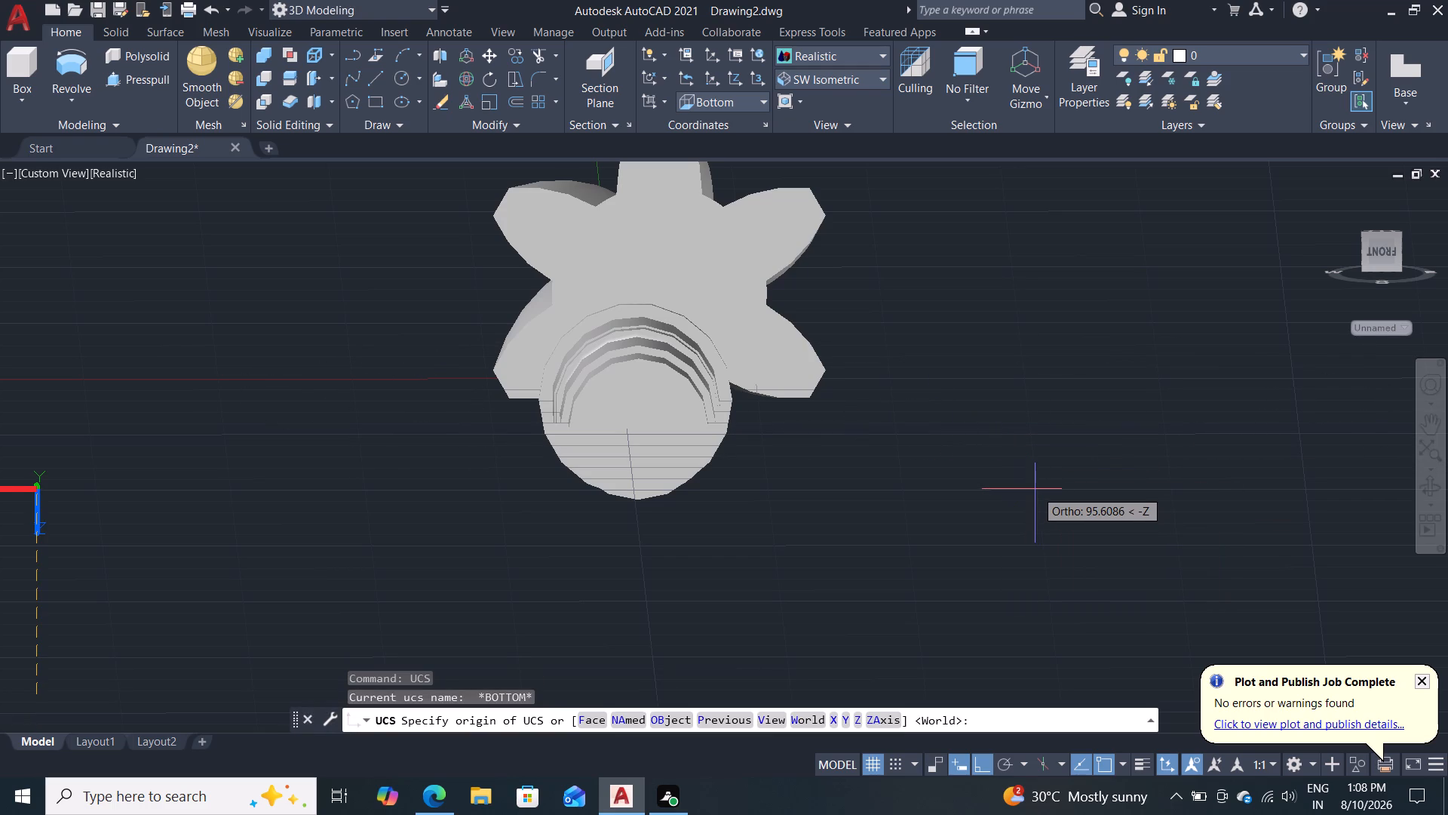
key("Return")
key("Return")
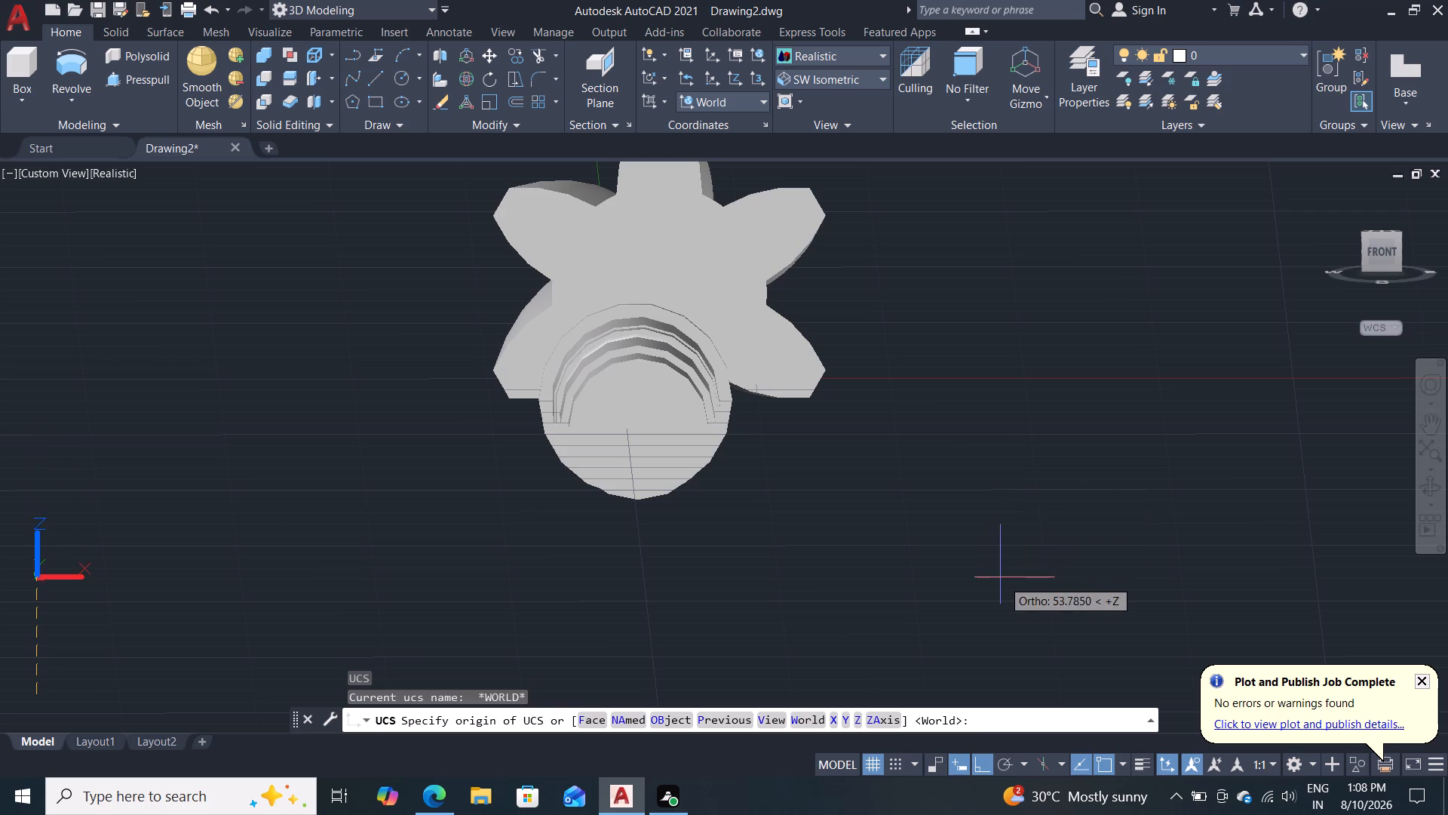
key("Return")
Set the user coordinate system to the Front preset so the drawing plane faces the end of the shank.
scroll(1098, 498, "down", 2)
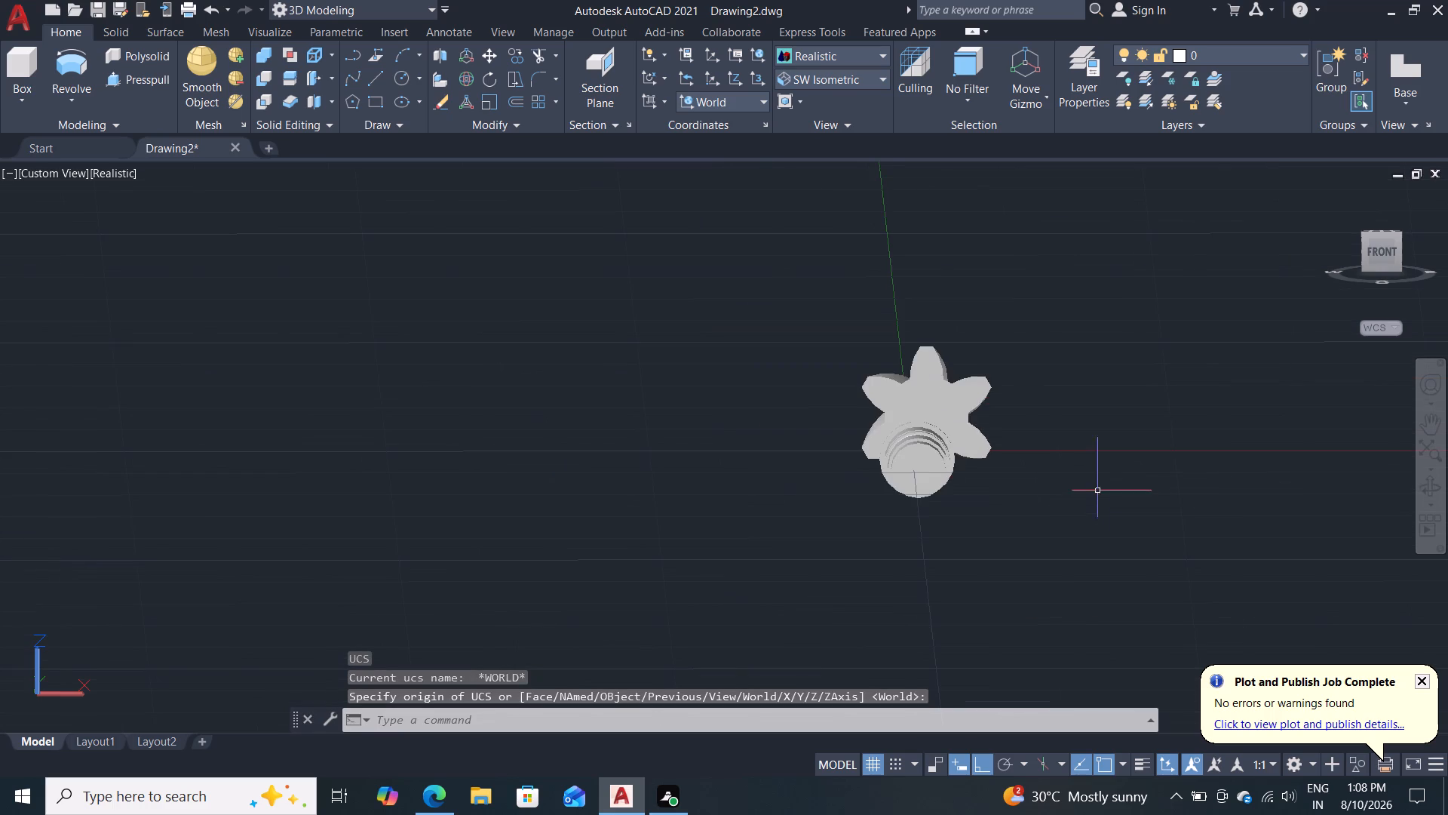
scroll(1098, 499, "up", 1)
middle_click_drag(1072, 512, 974, 512)
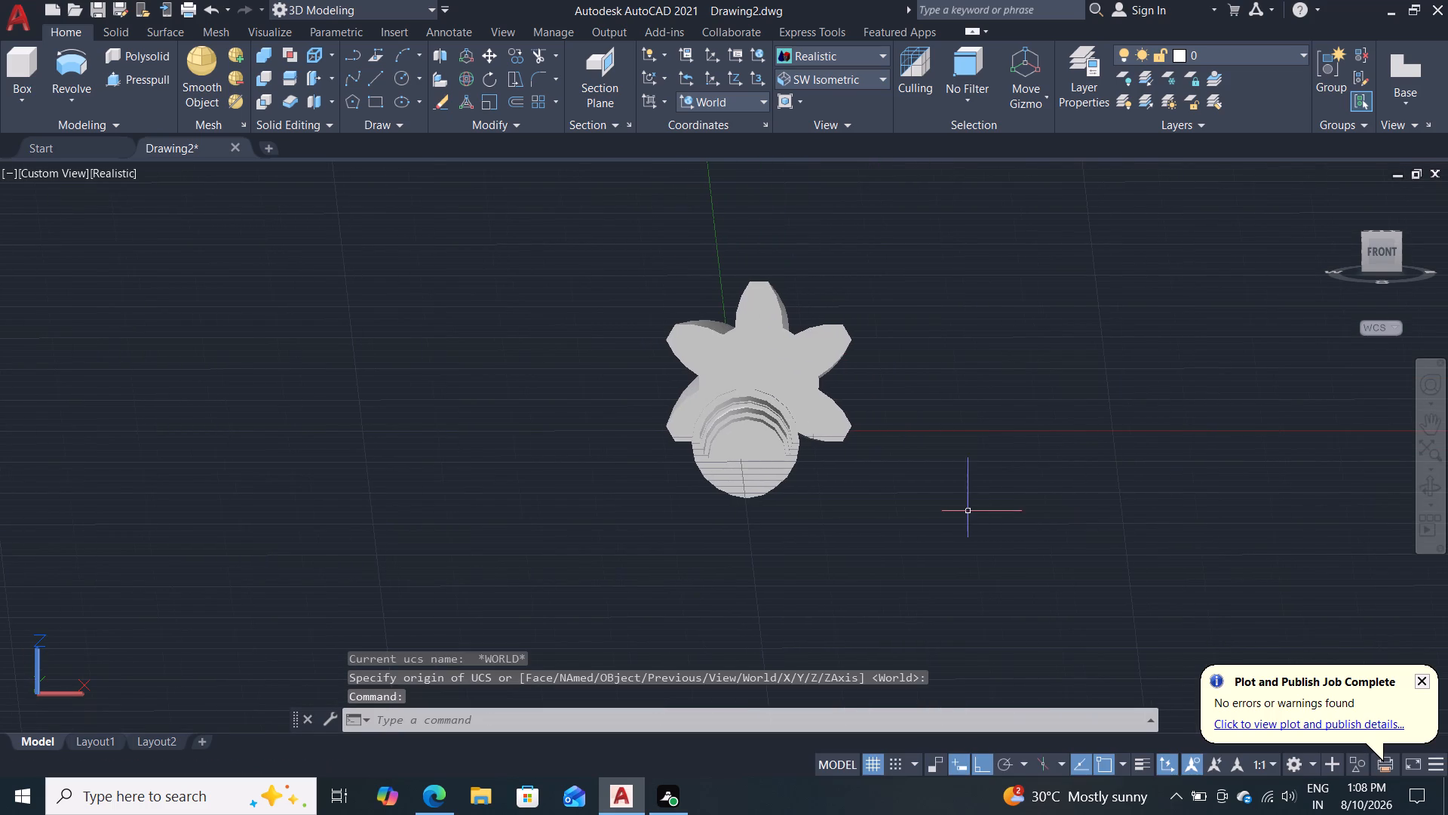
left_click(729, 89)
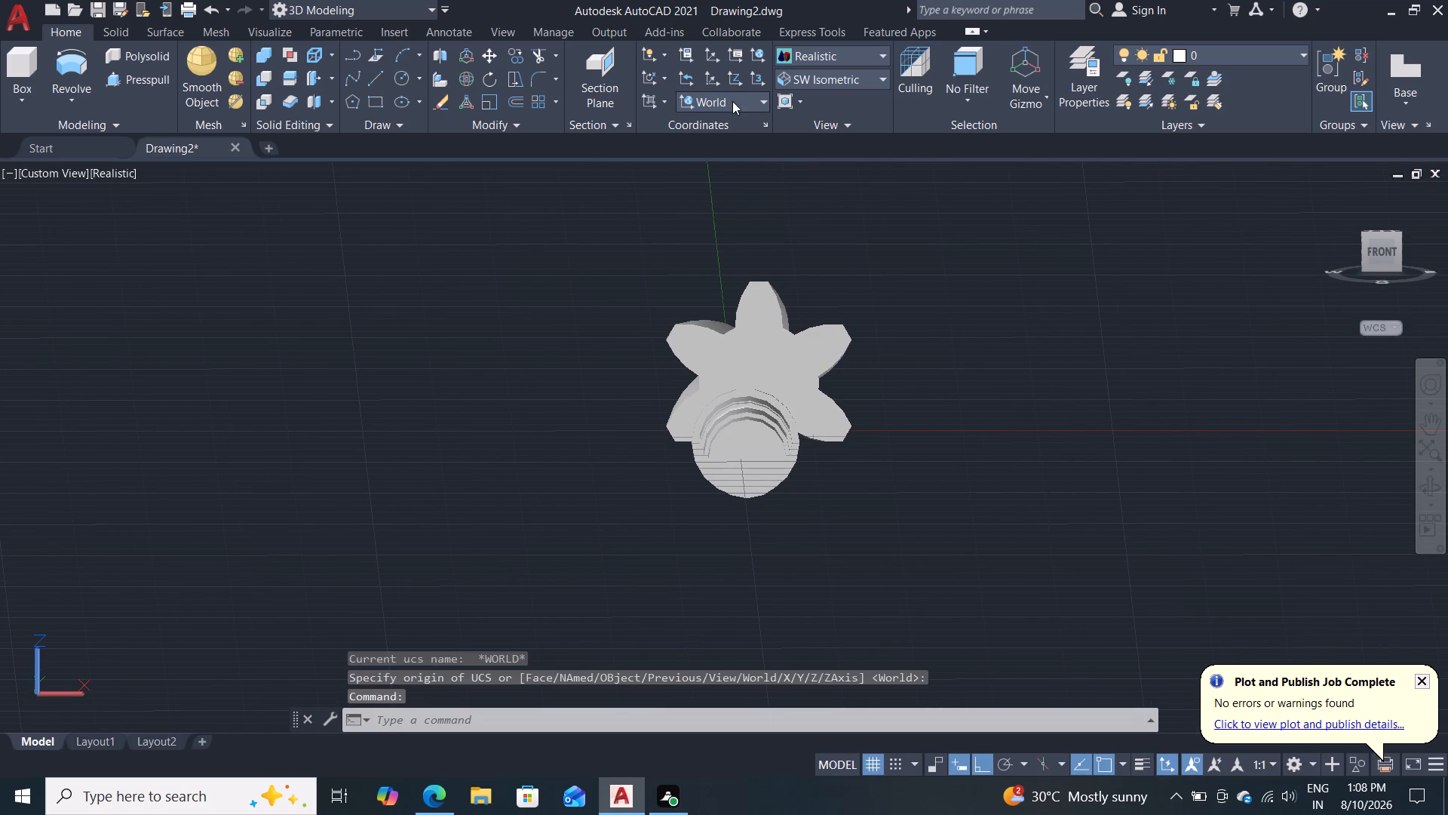
left_click(732, 101)
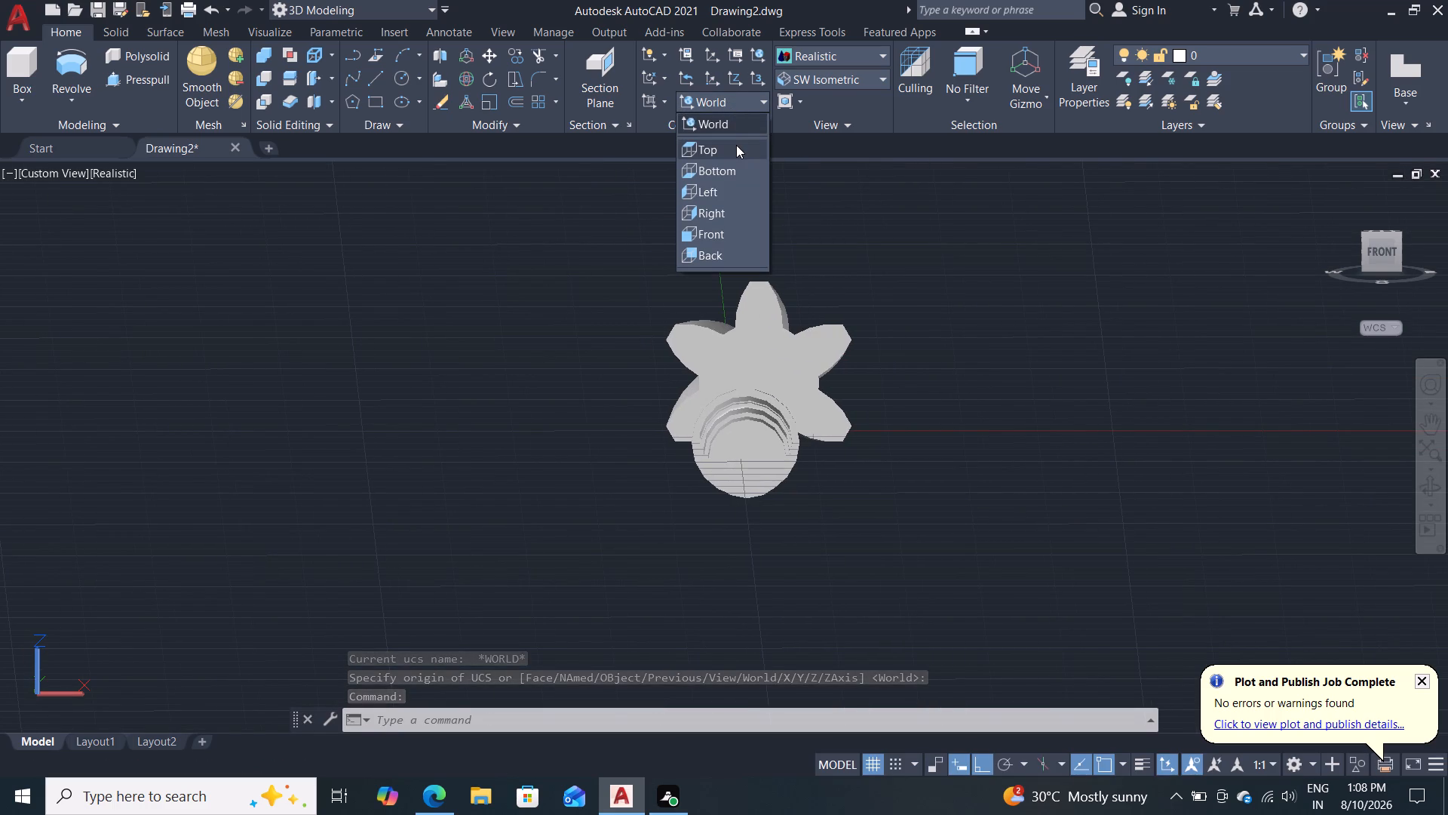
left_click(710, 231)
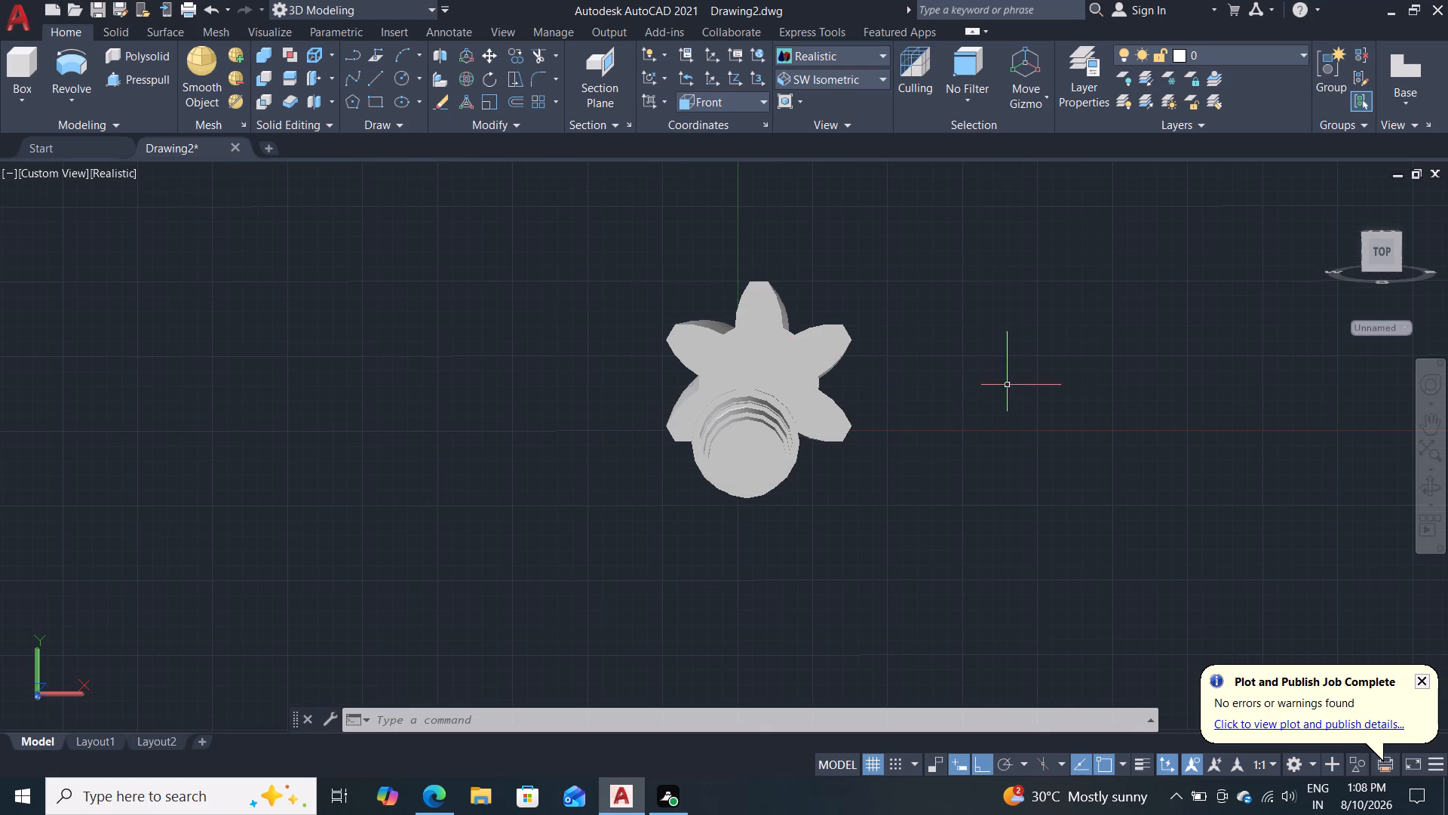
Draw a circle of diameter 72 beside the cutter on the front plane, centred at about X 188, Y 6.
middle_click_drag(996, 383, 883, 379)
key("c")
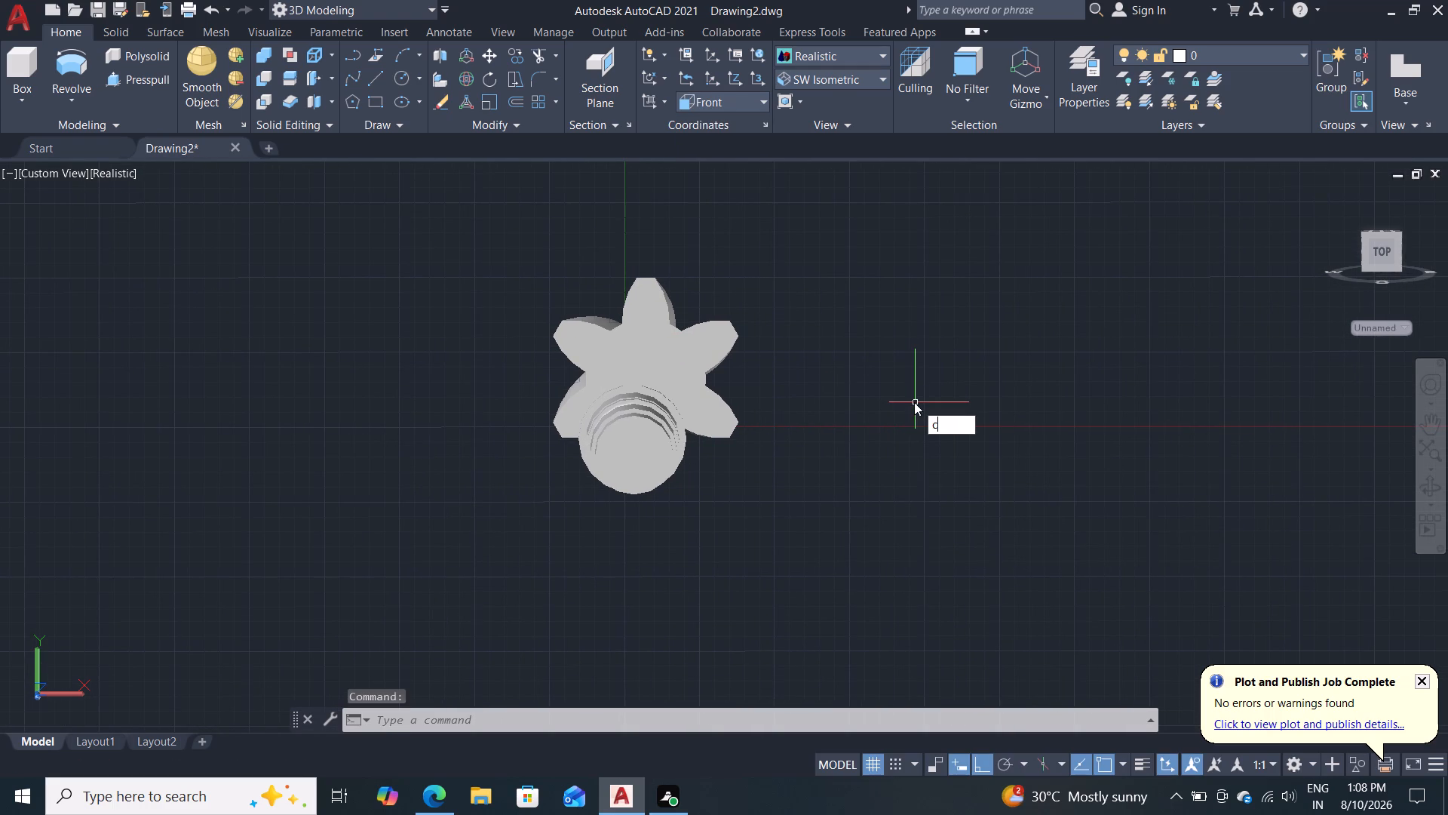
key("Return")
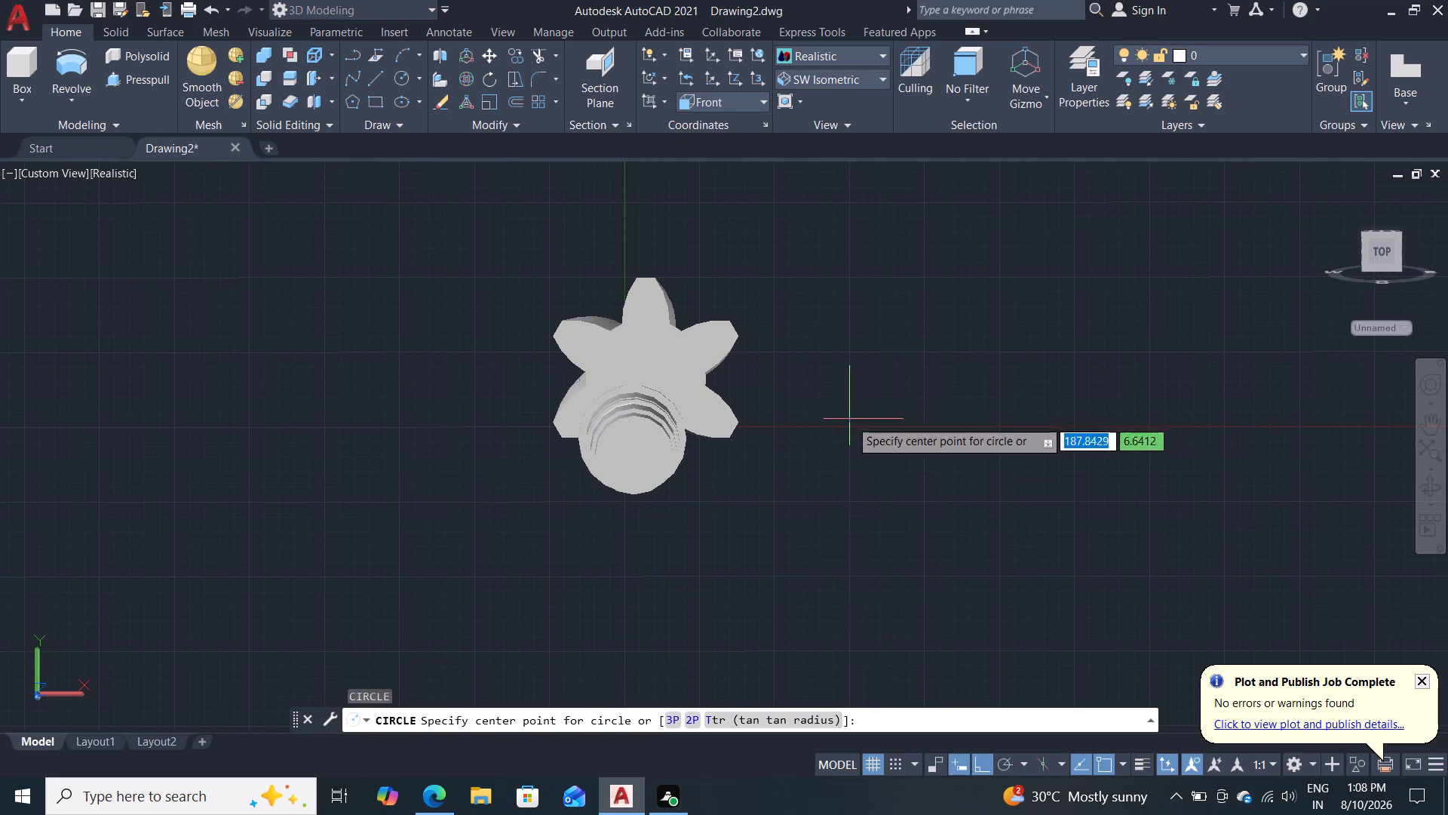
left_click(850, 420)
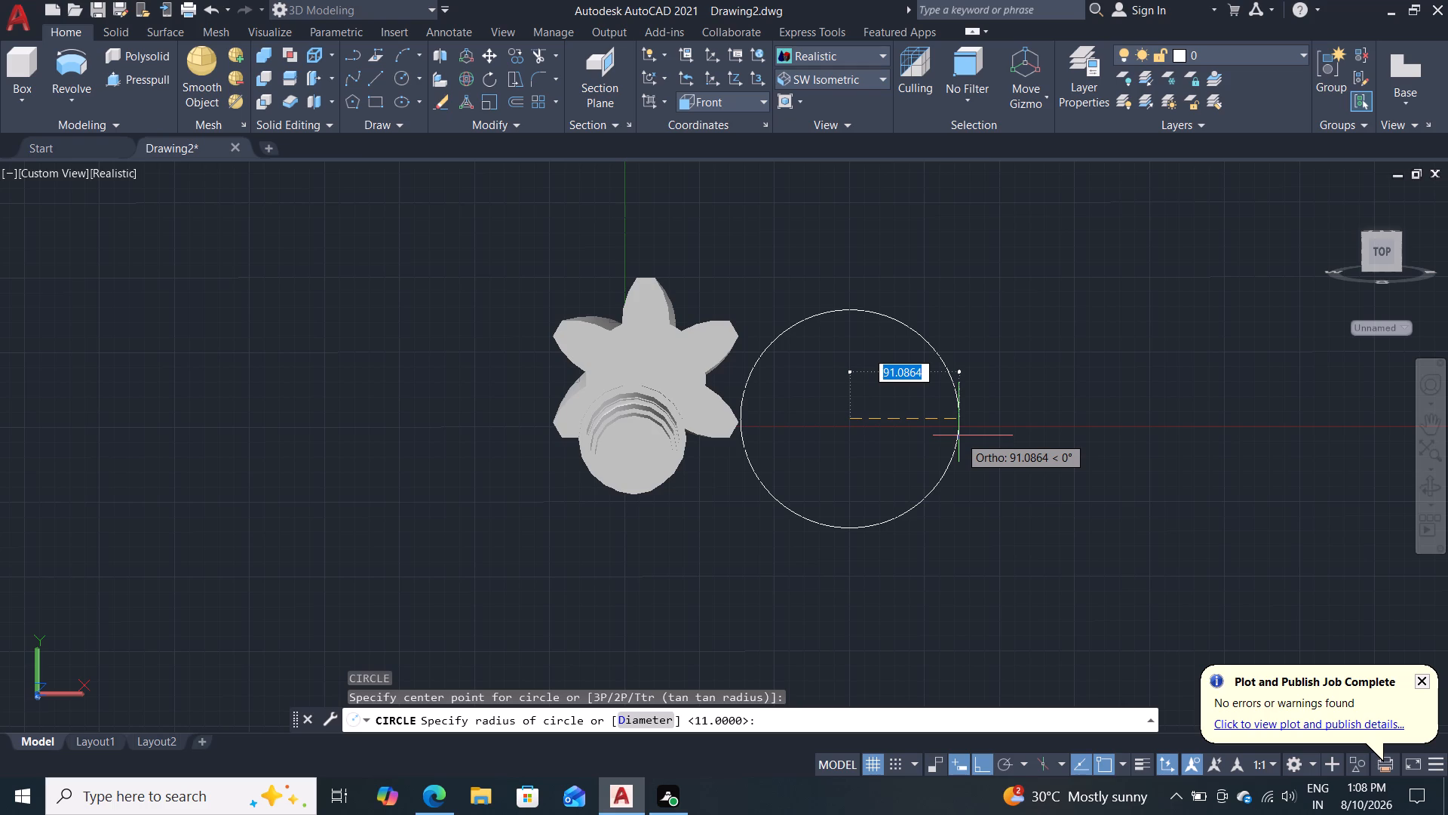
key("d")
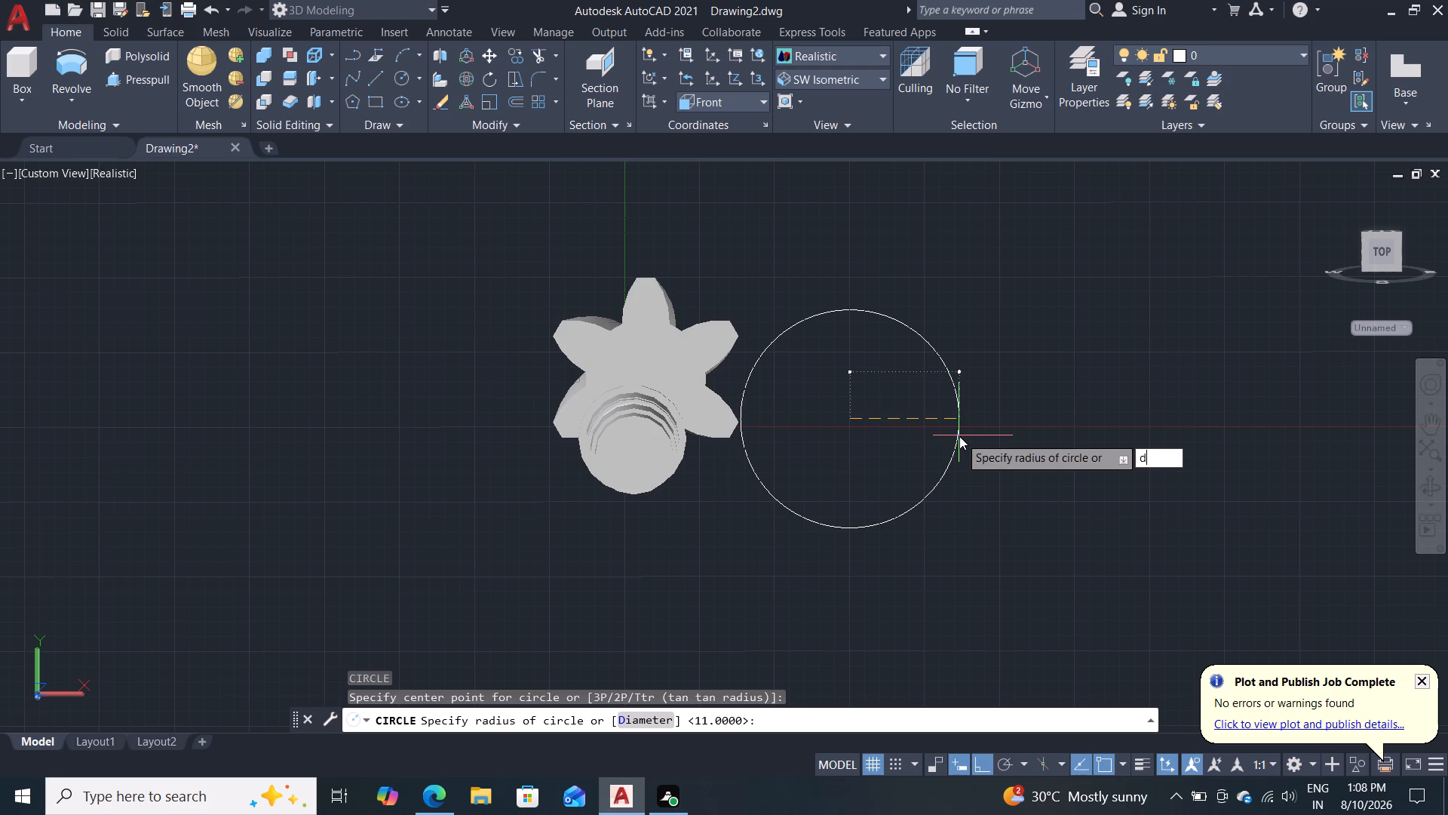
key("Return")
type("72")
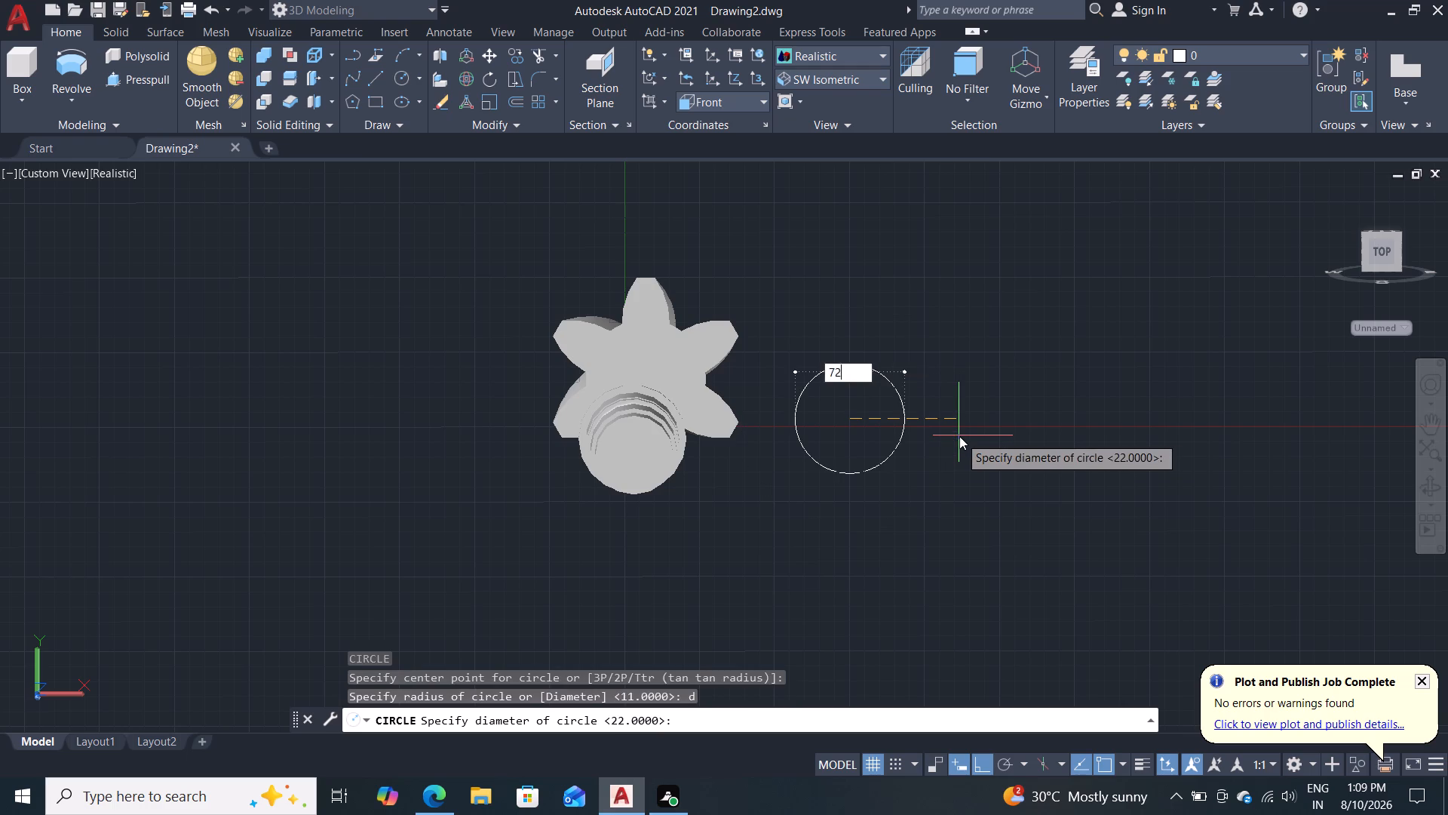
key("Return")
Draw a vertical line from the centre of the 72-diameter circle up past its top edge.
scroll(862, 469, "up", 2)
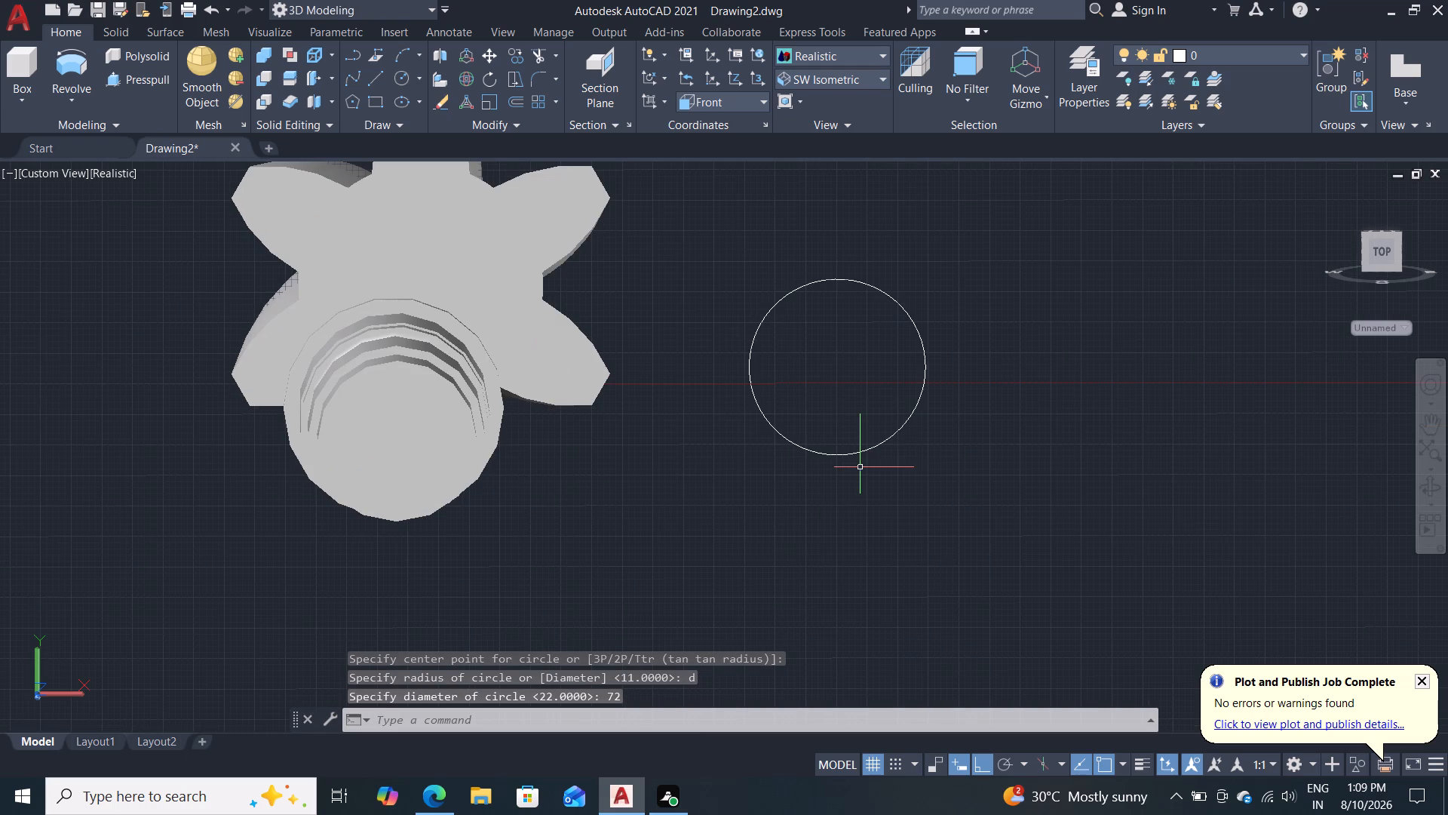
key("l")
key("Return")
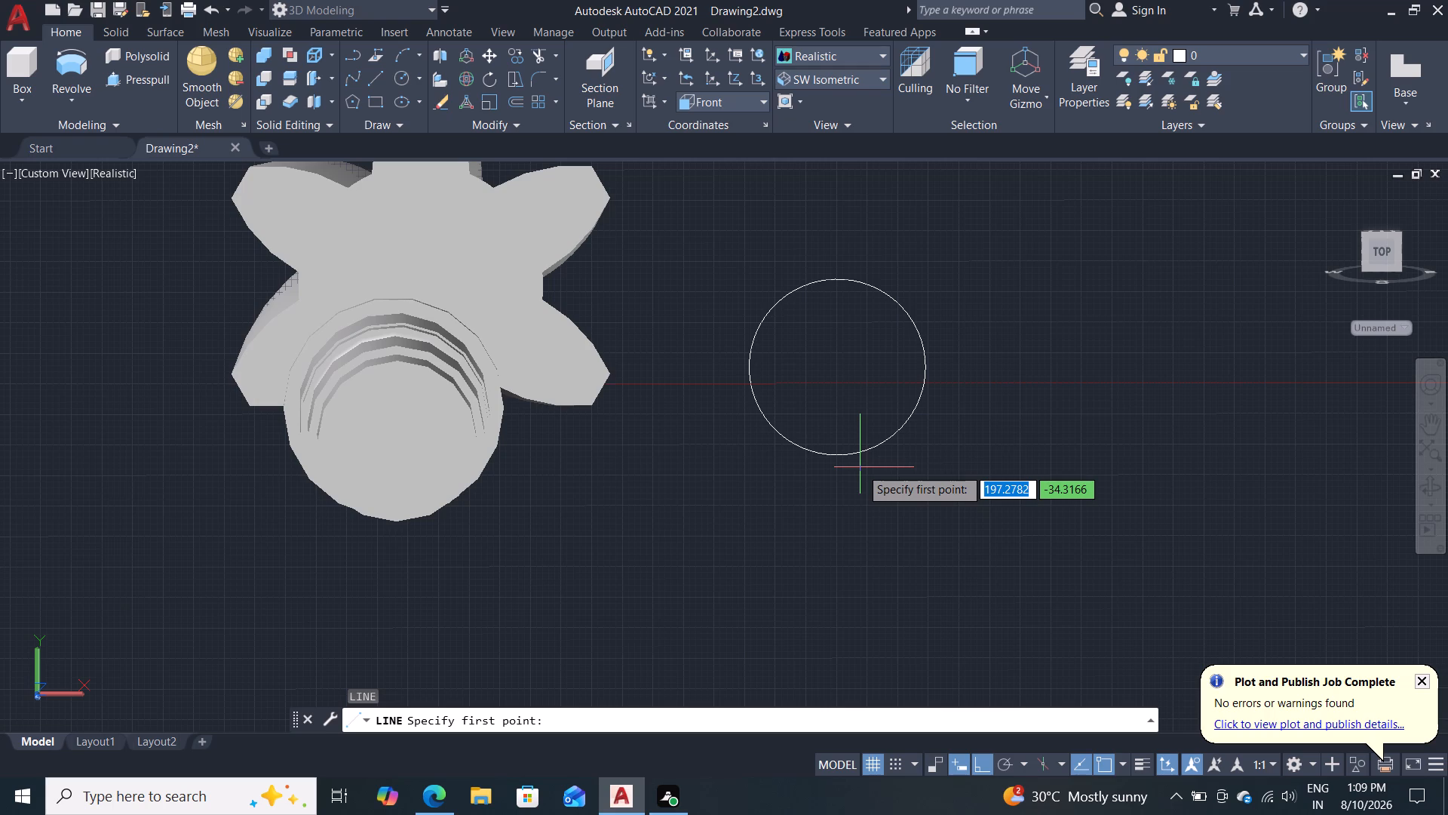
scroll(854, 398, "up", 2)
middle_click_drag(864, 422, 856, 513)
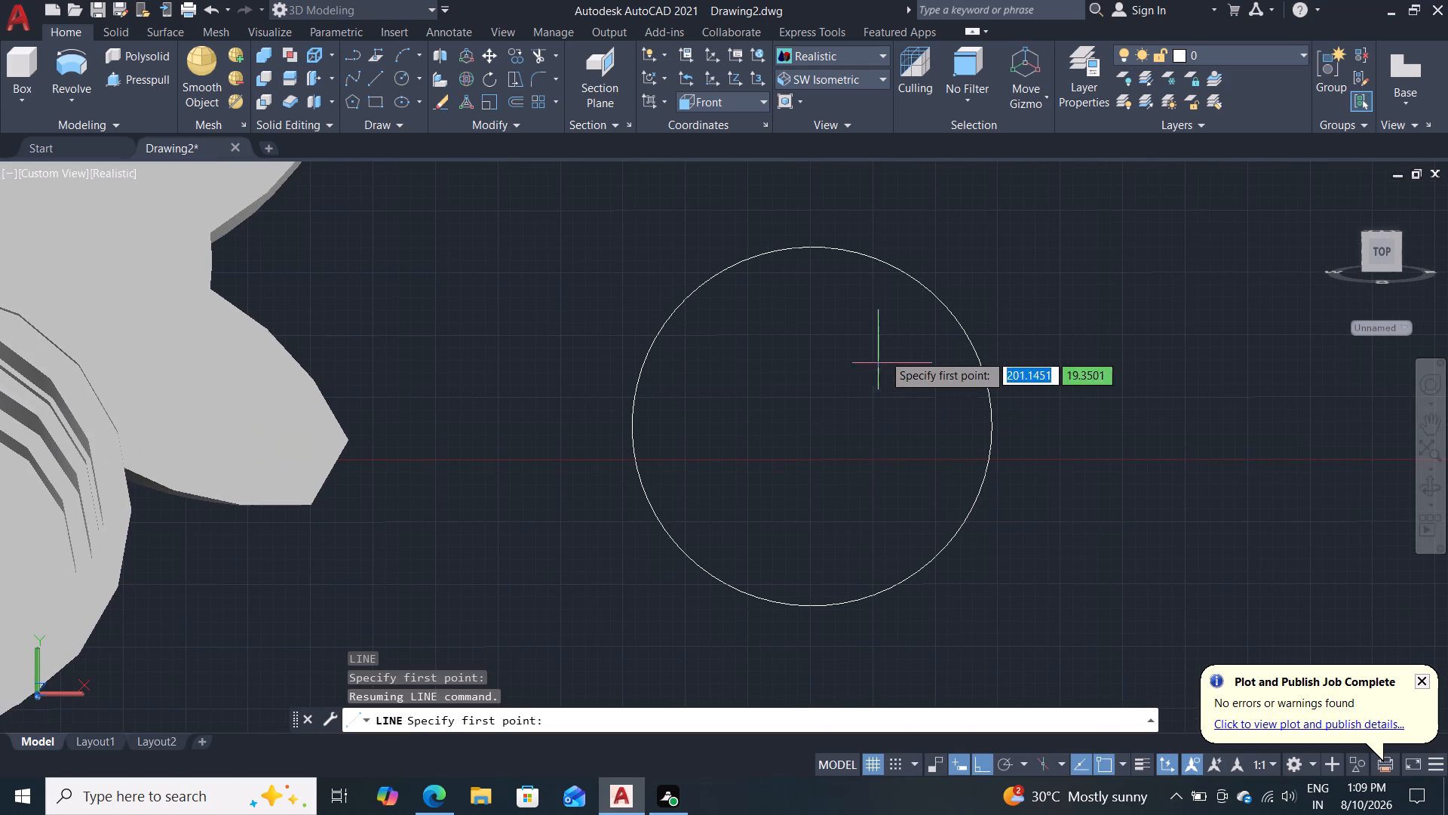
left_click(810, 432)
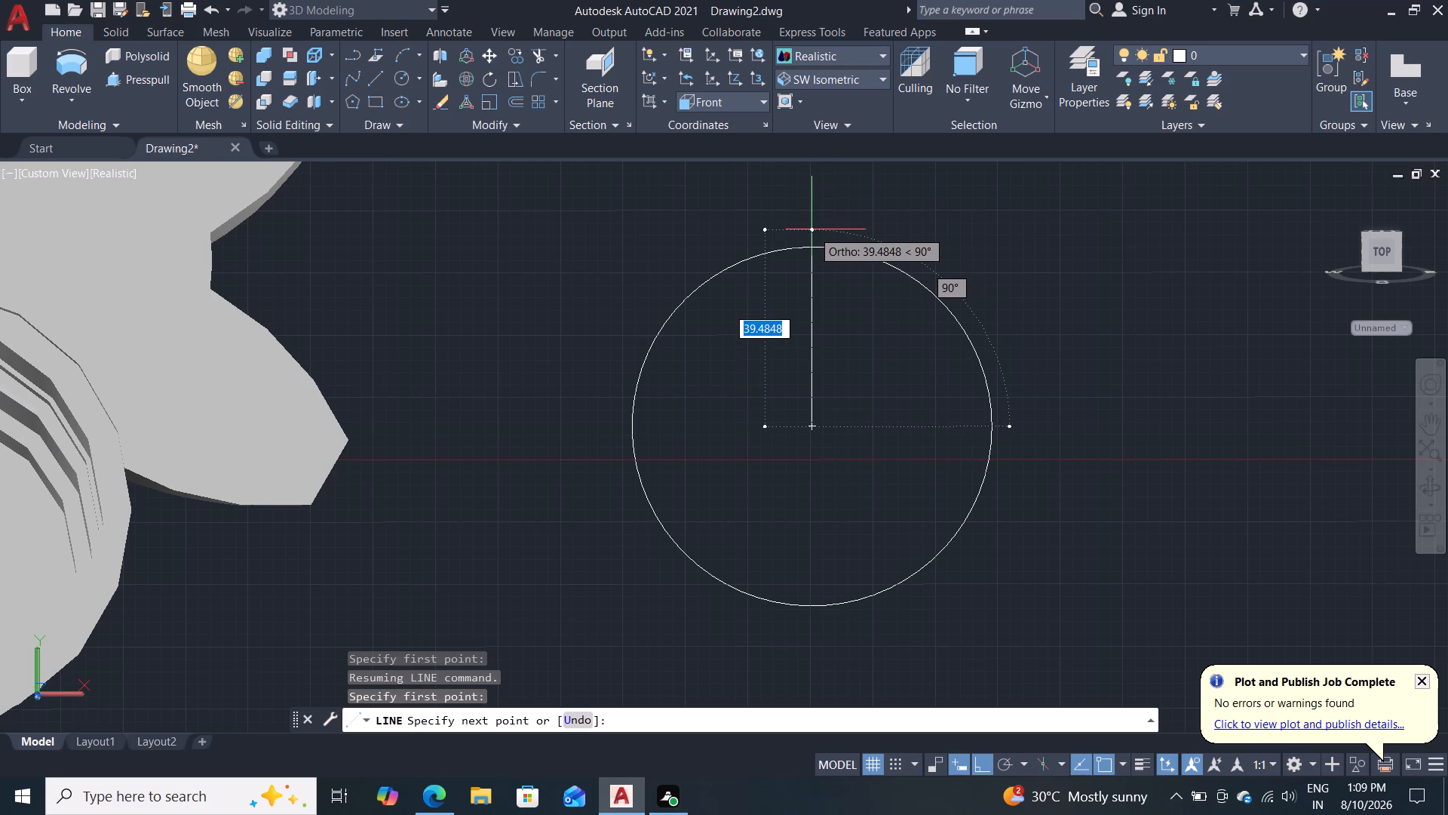
left_click(831, 183)
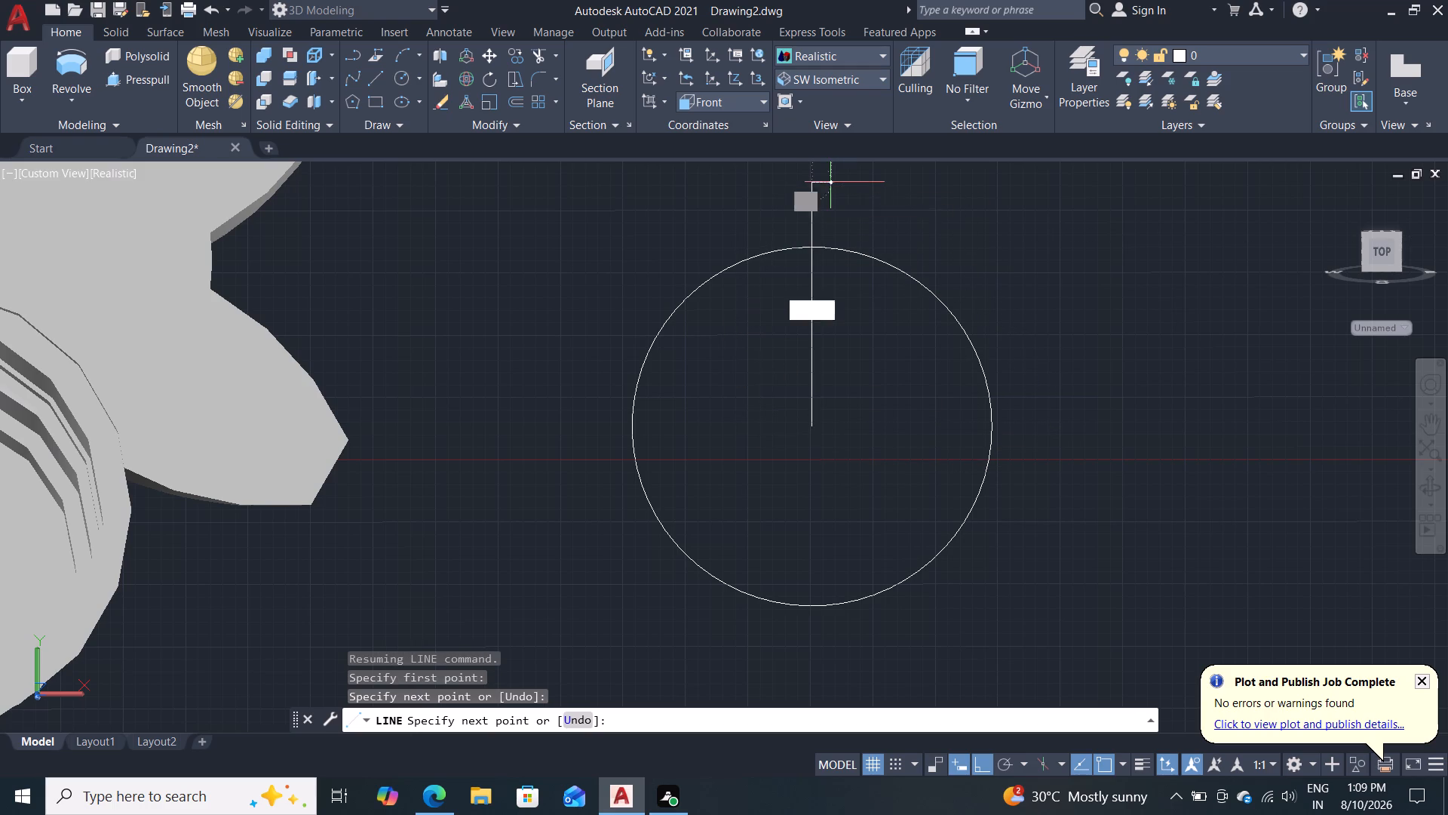
key("Escape")
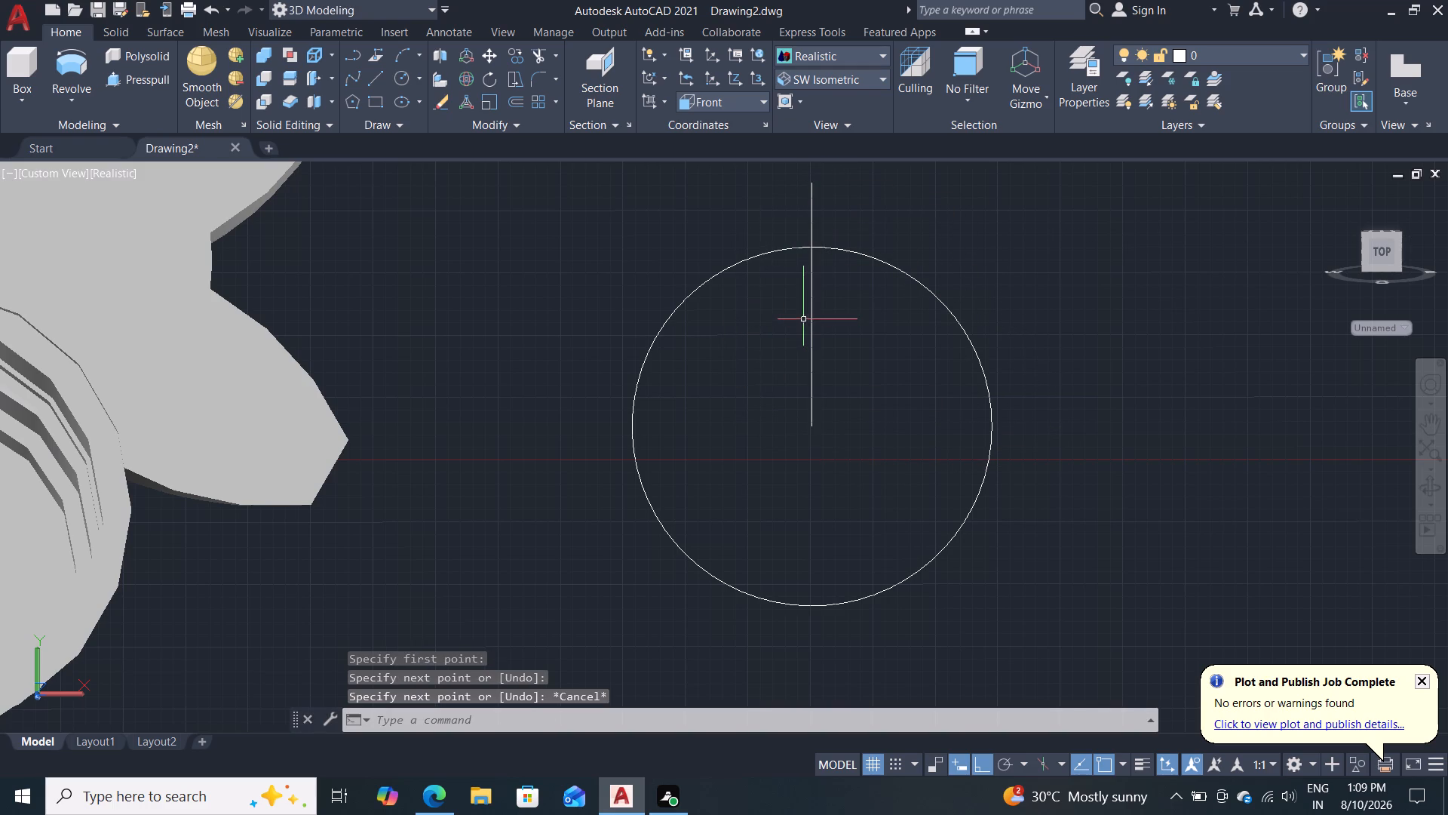
Offset the vertical centre line by 5 to both sides.
key("o")
key("Return")
key("Return")
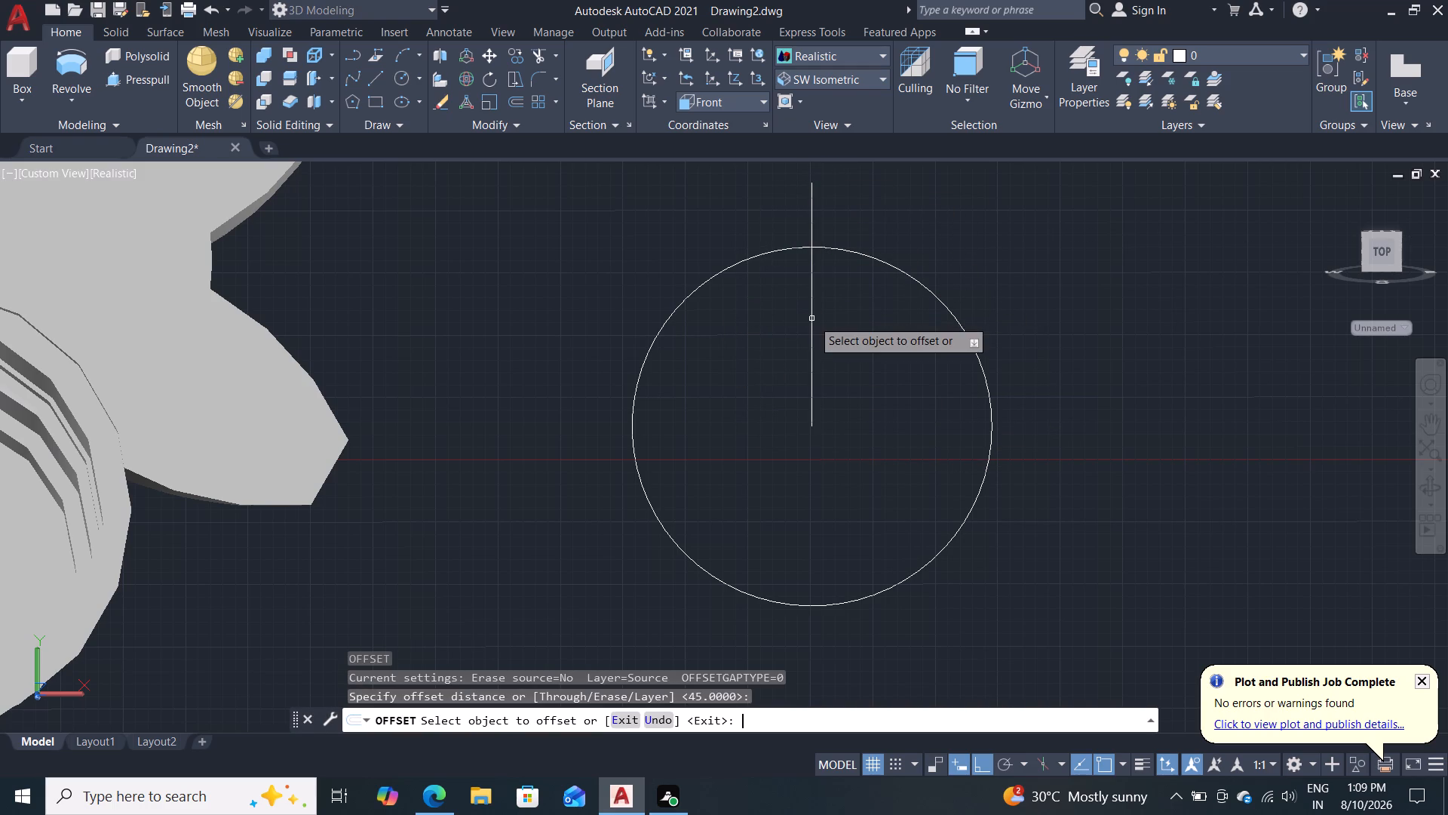
left_click(812, 326)
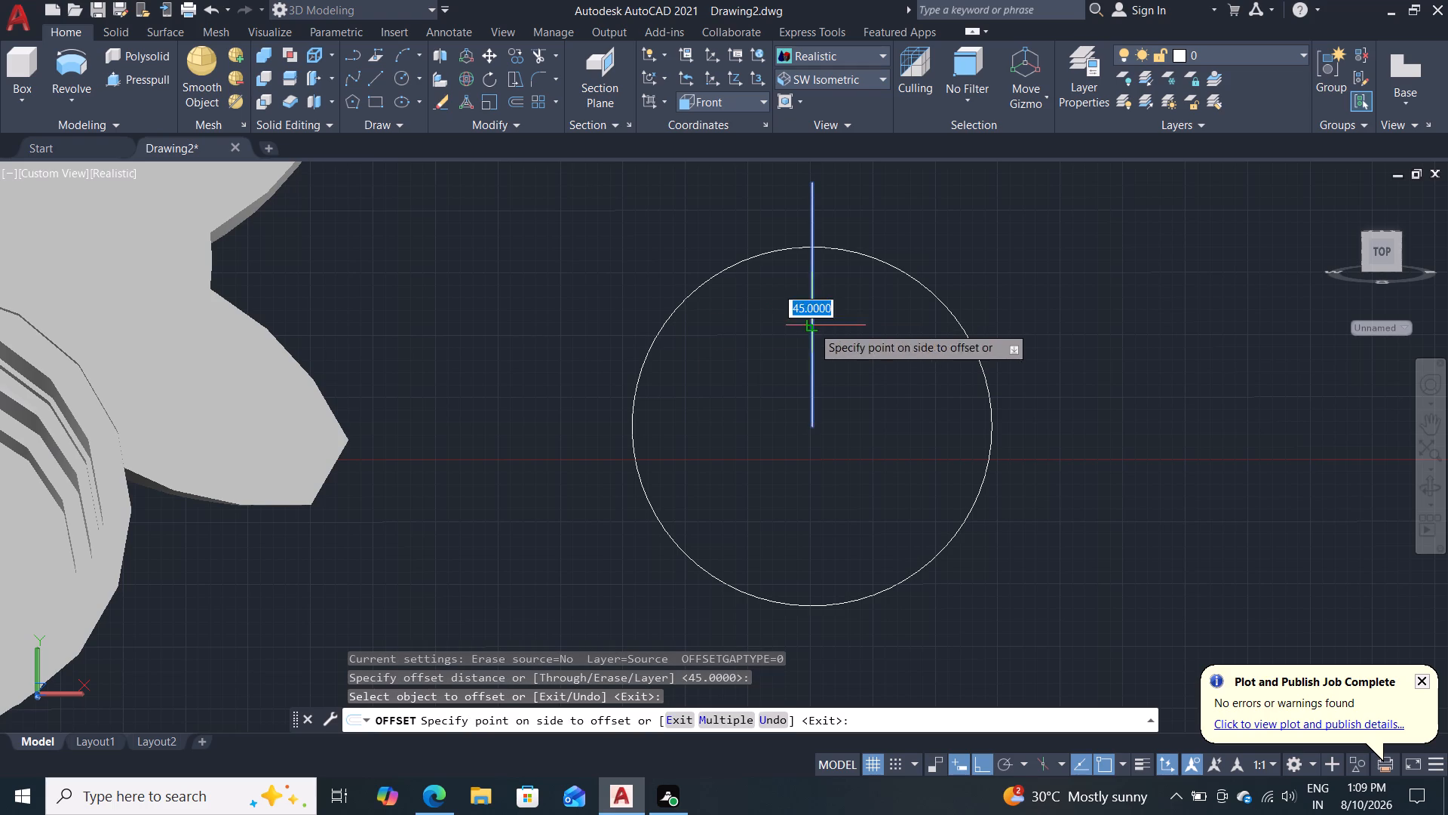
key("5")
key("Return")
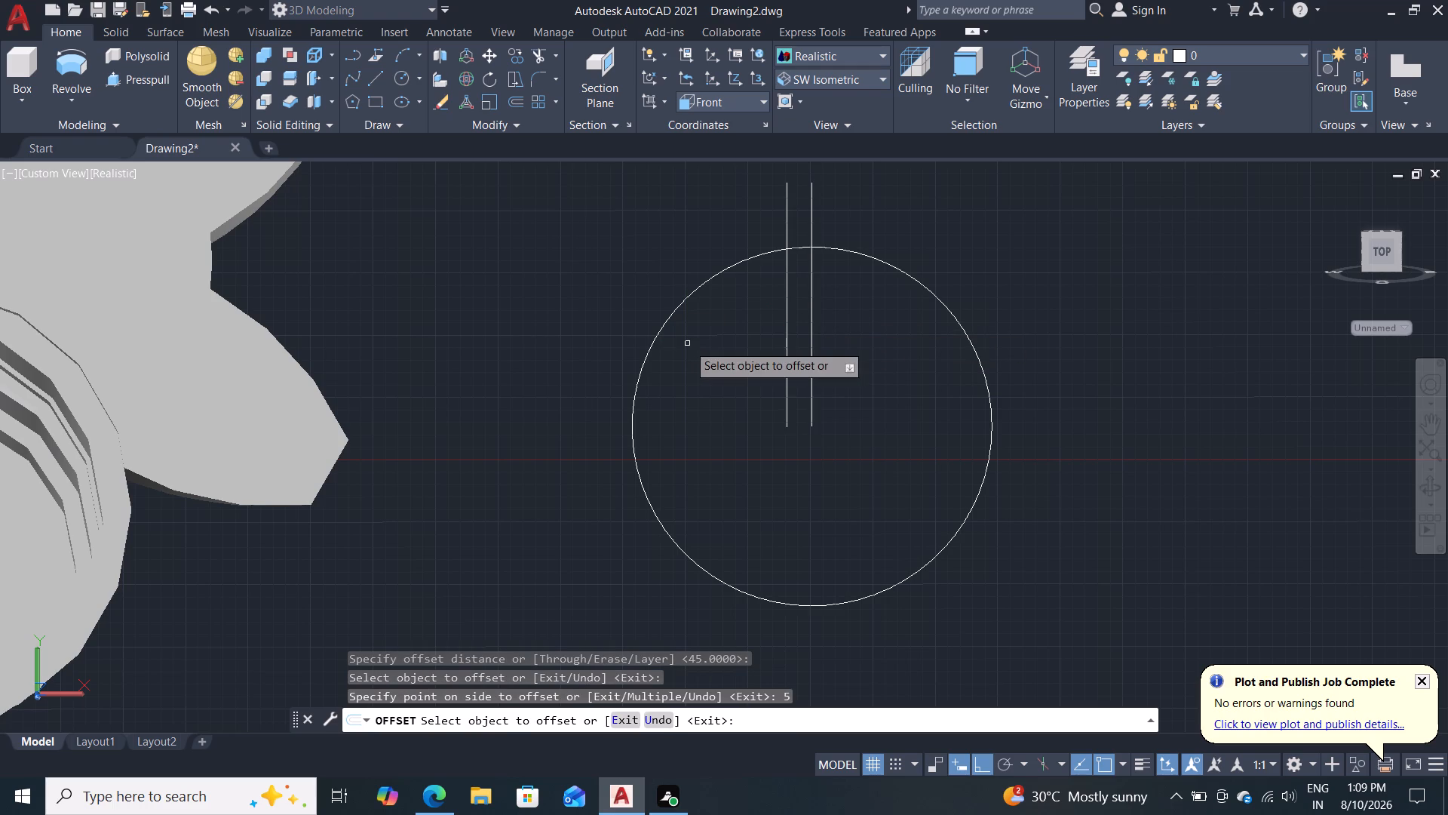
left_click(811, 294)
key("5")
key("Return")
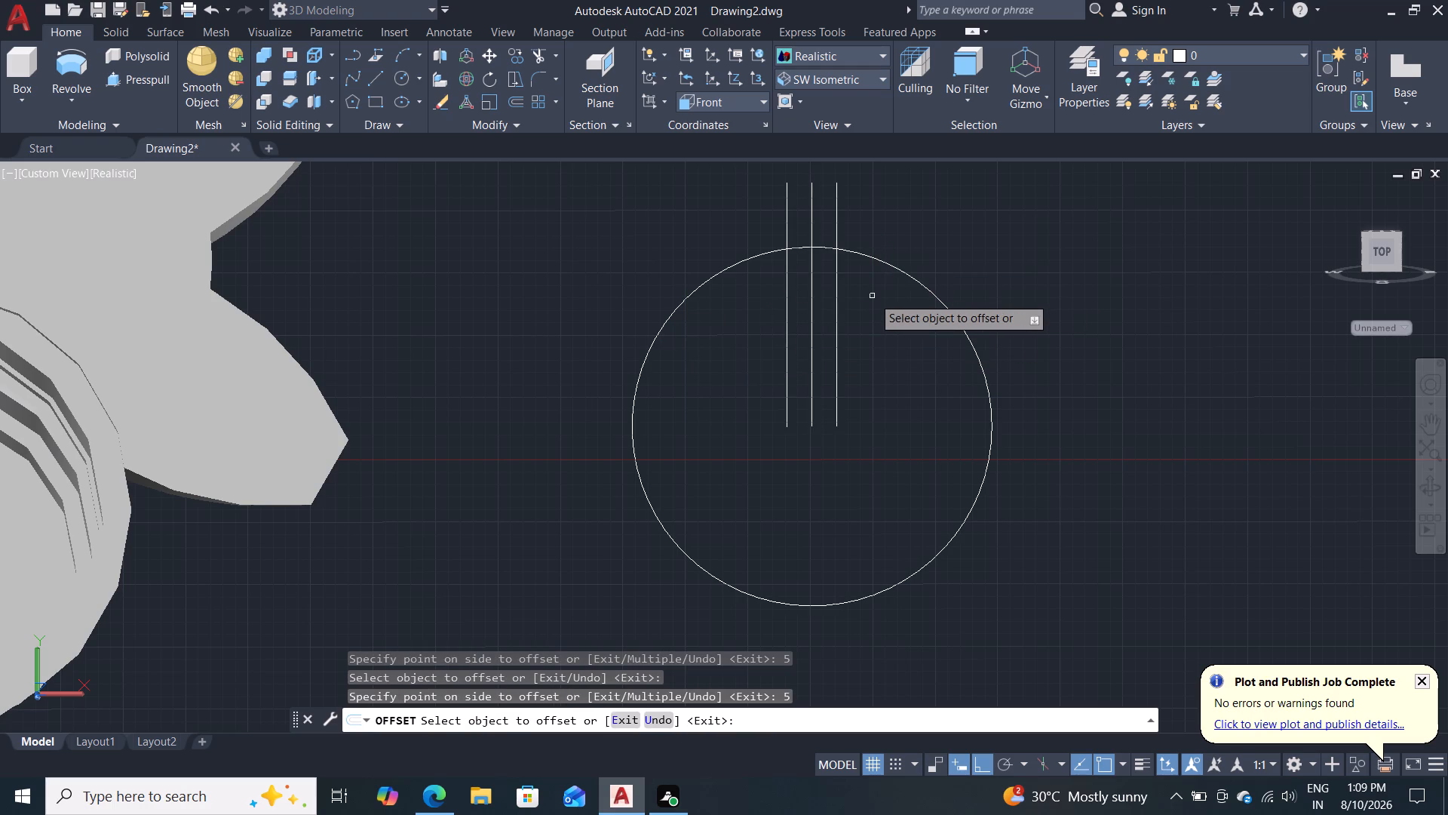
key("Escape")
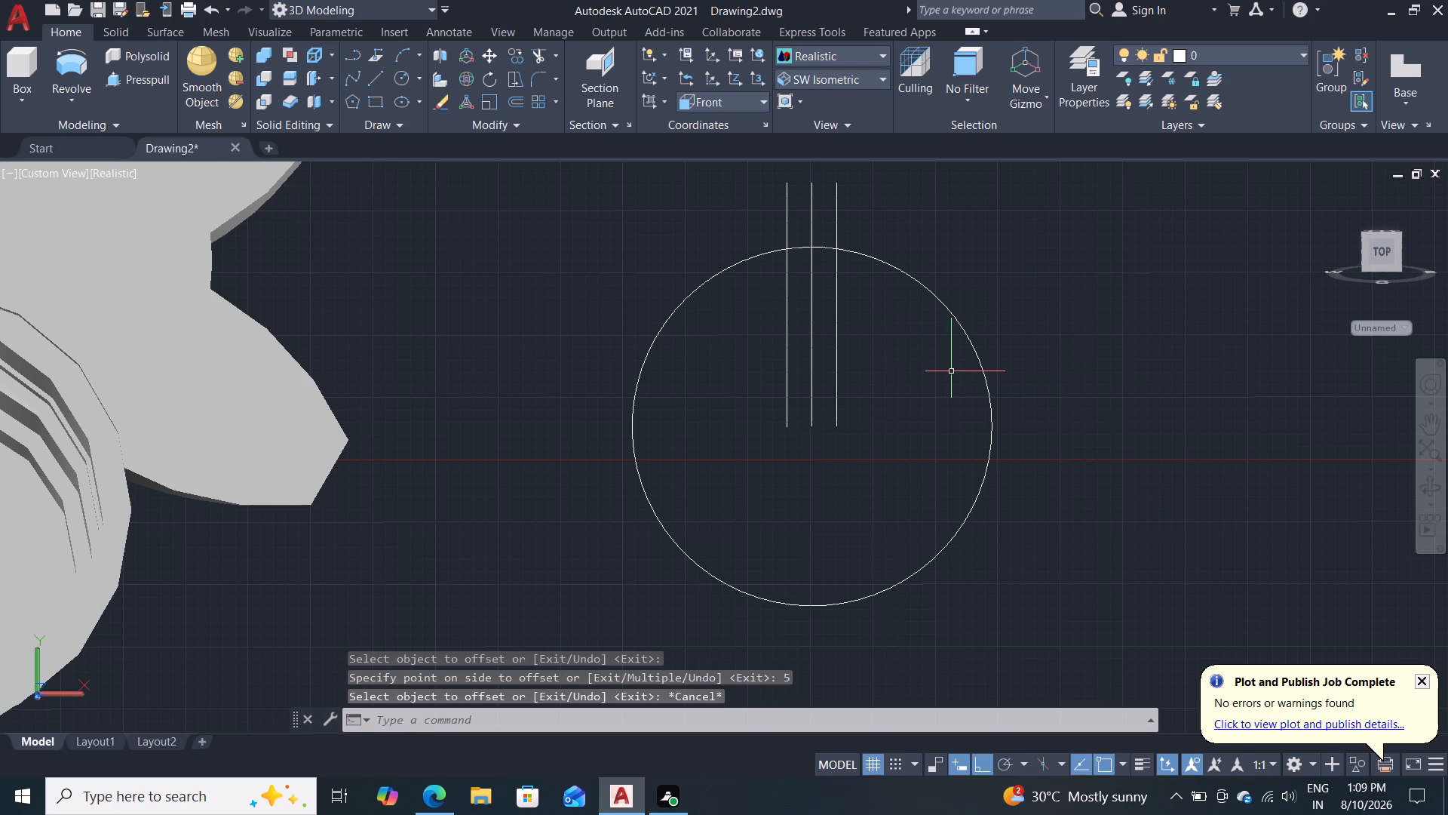
Draw a horizontal line 5 long from the circle's top point to the offset vertical line on the positive X side.
scroll(929, 367, "down", 3)
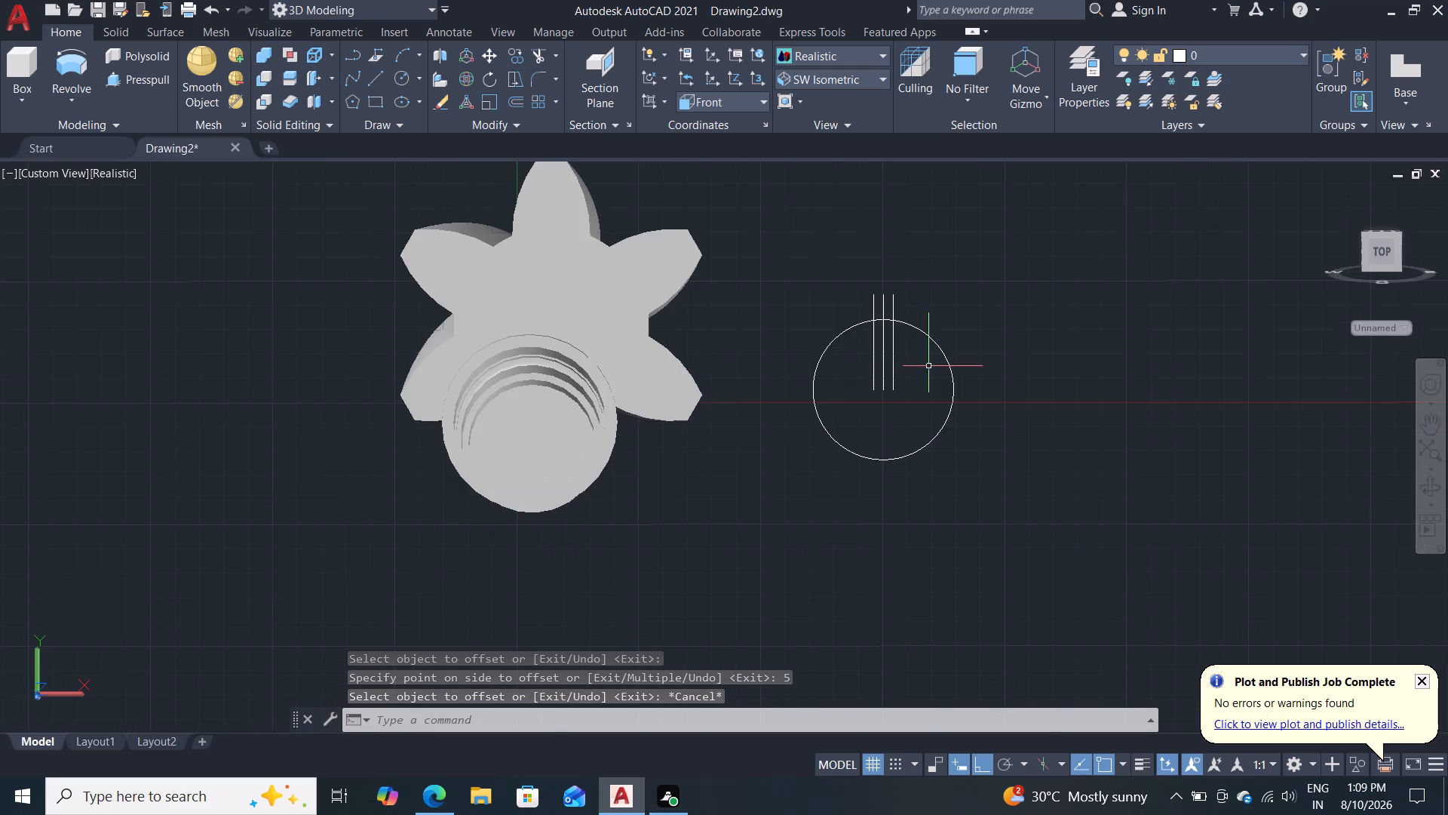
scroll(929, 367, "up", 2)
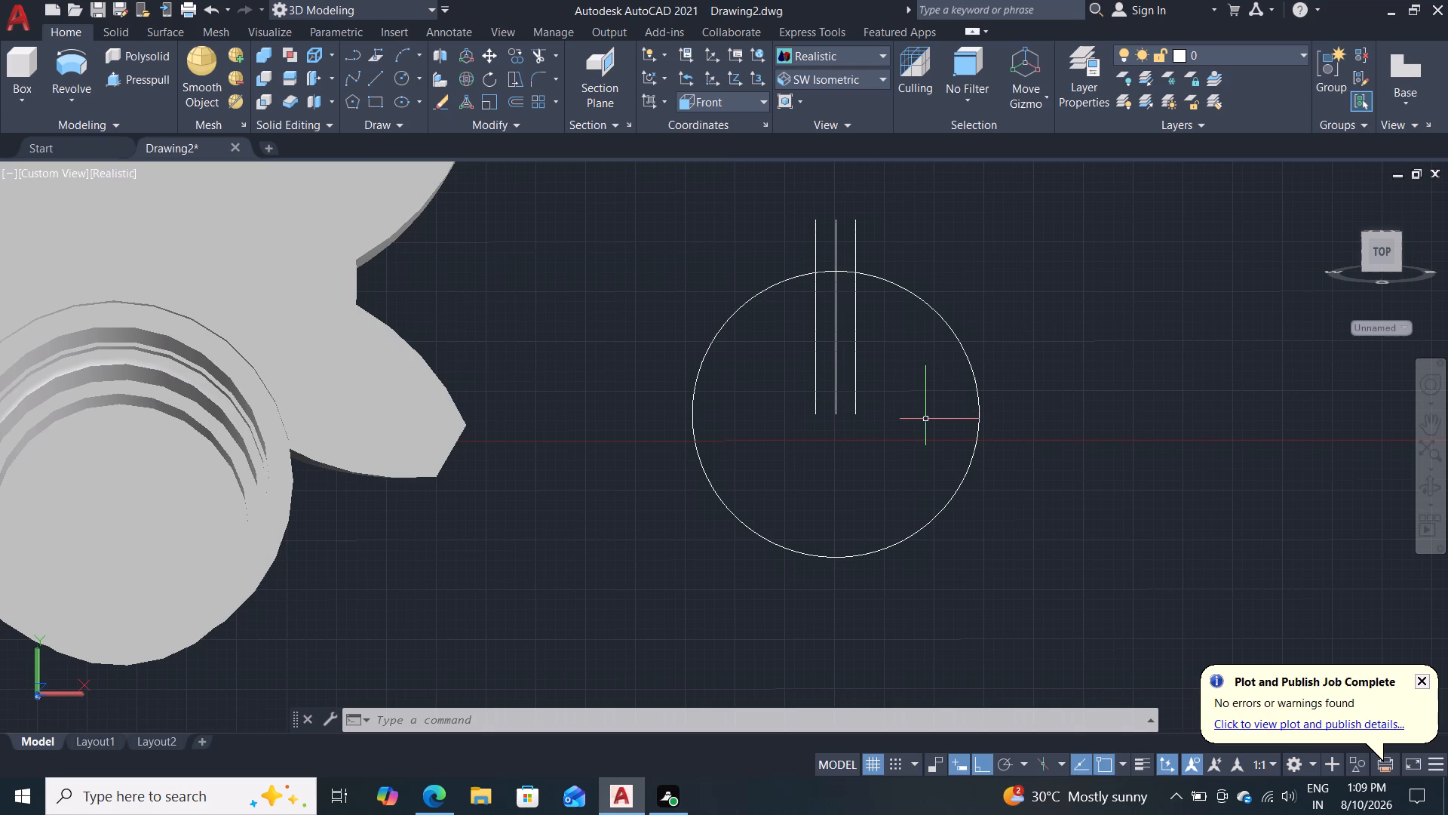
scroll(876, 390, "up", 1)
middle_click_drag(879, 374, 883, 420)
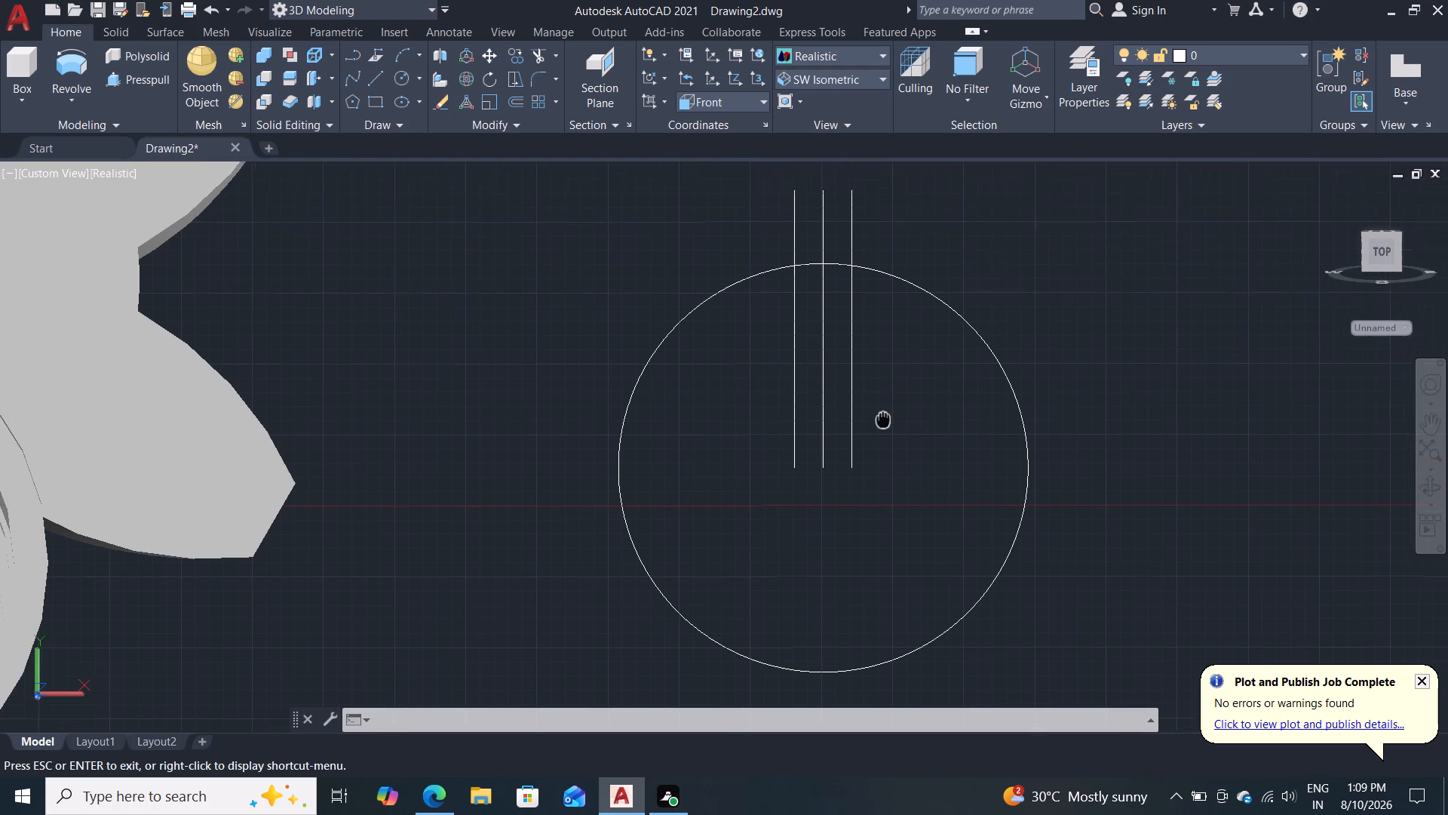
middle_click_drag(883, 420, 876, 445)
key("l")
key("Return")
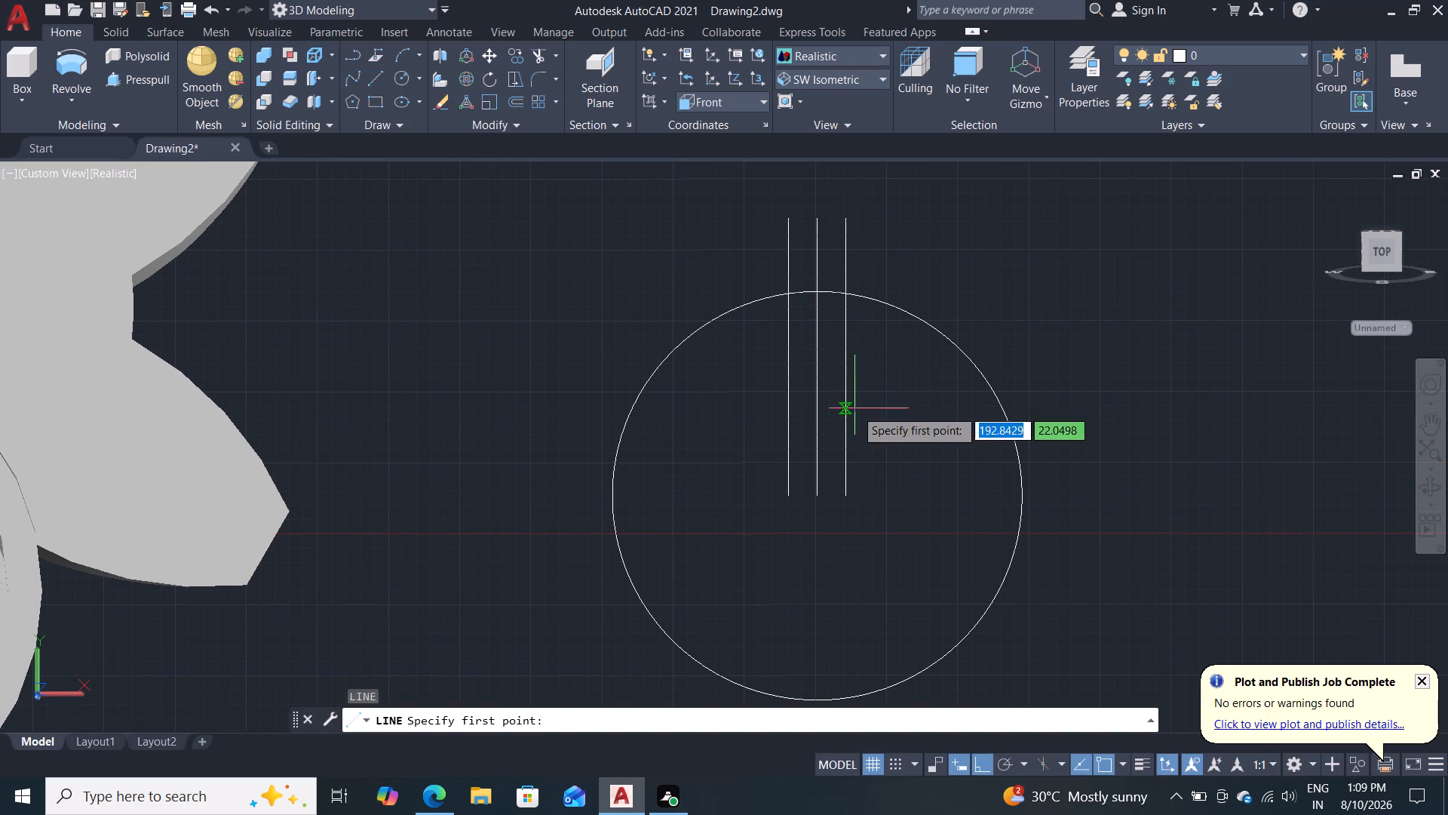
scroll(896, 387, "up", 2)
middle_click_drag(895, 386, 868, 508)
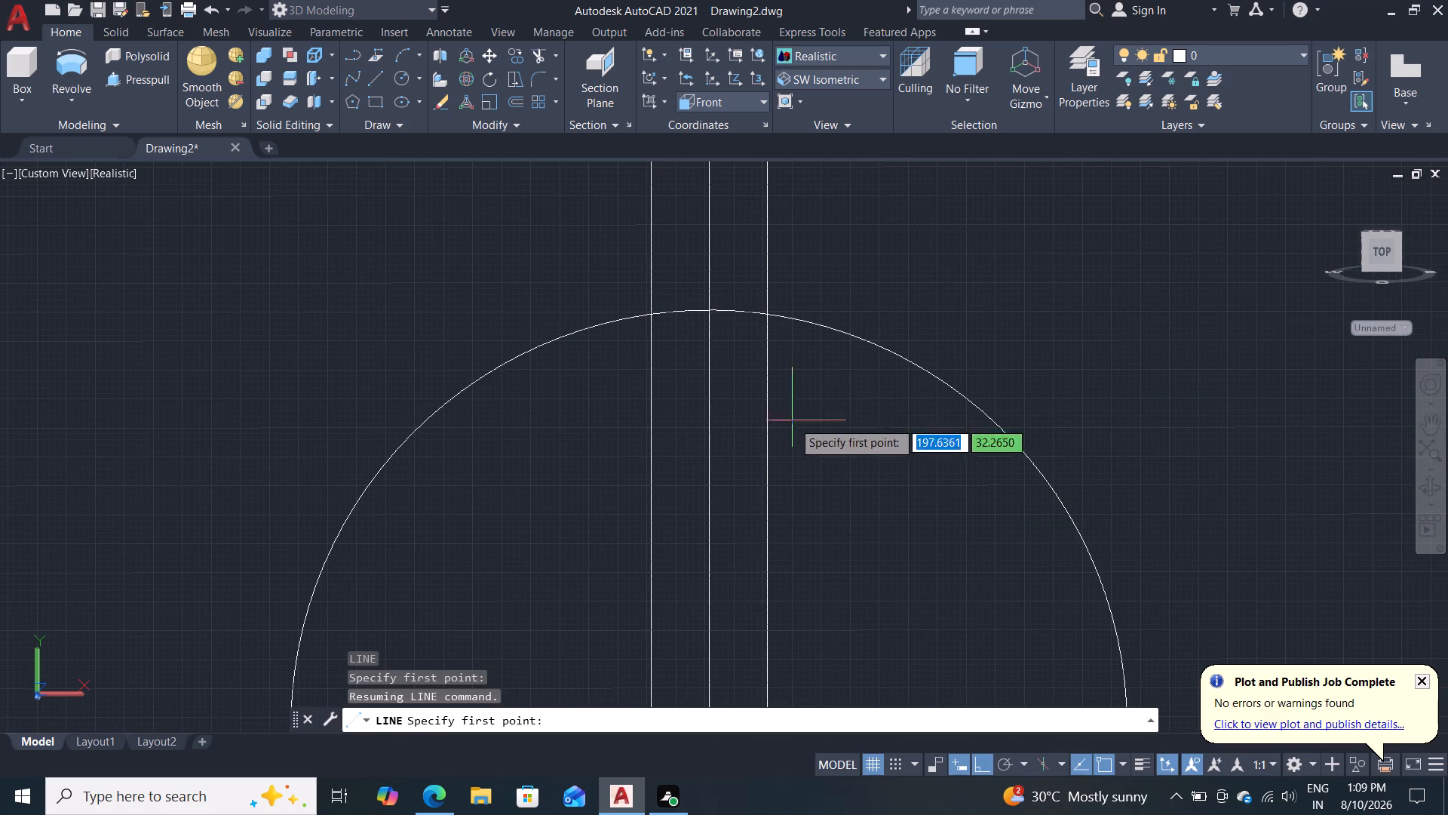
left_click(710, 306)
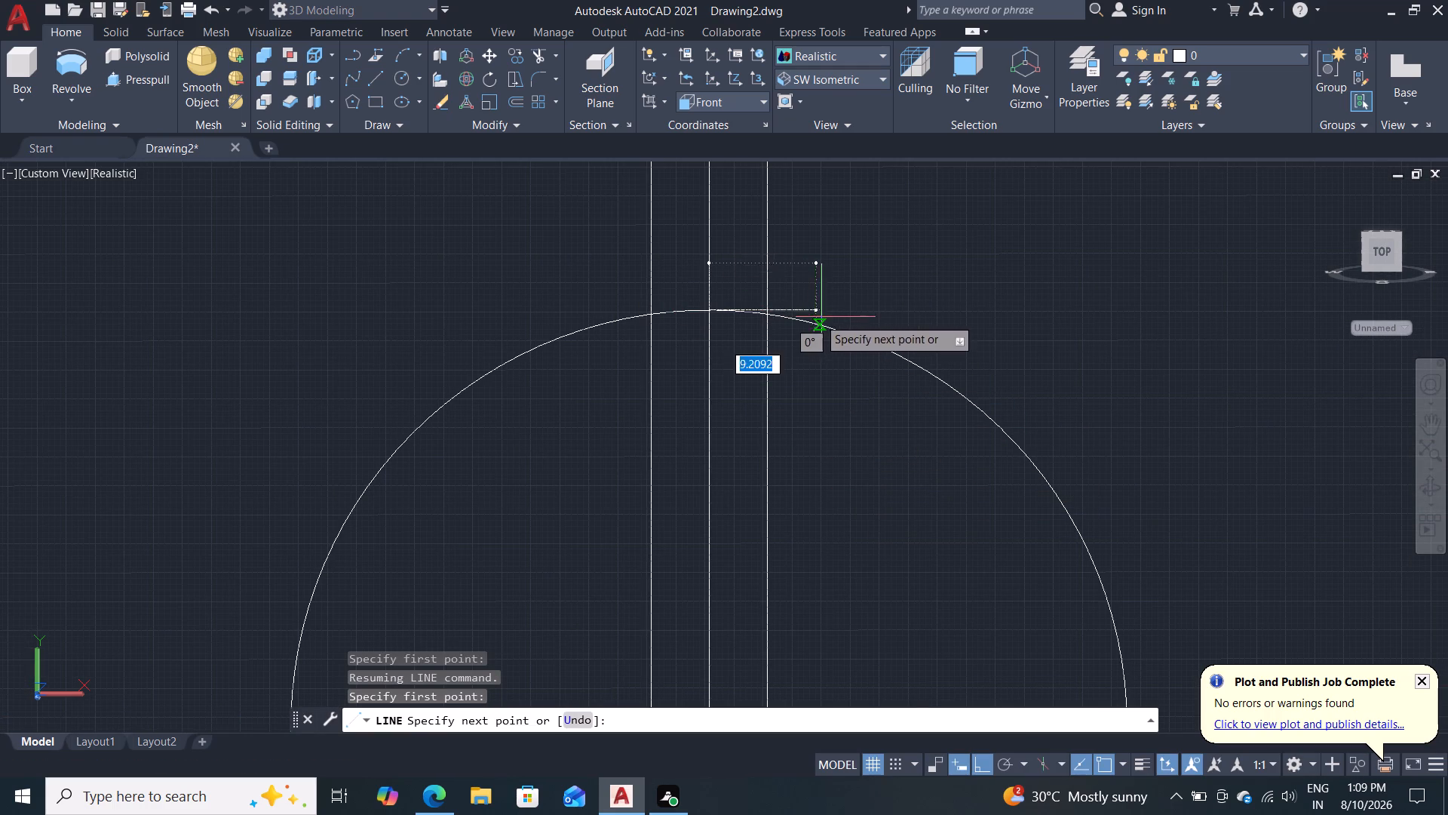
key("5")
key("Return")
key("Escape")
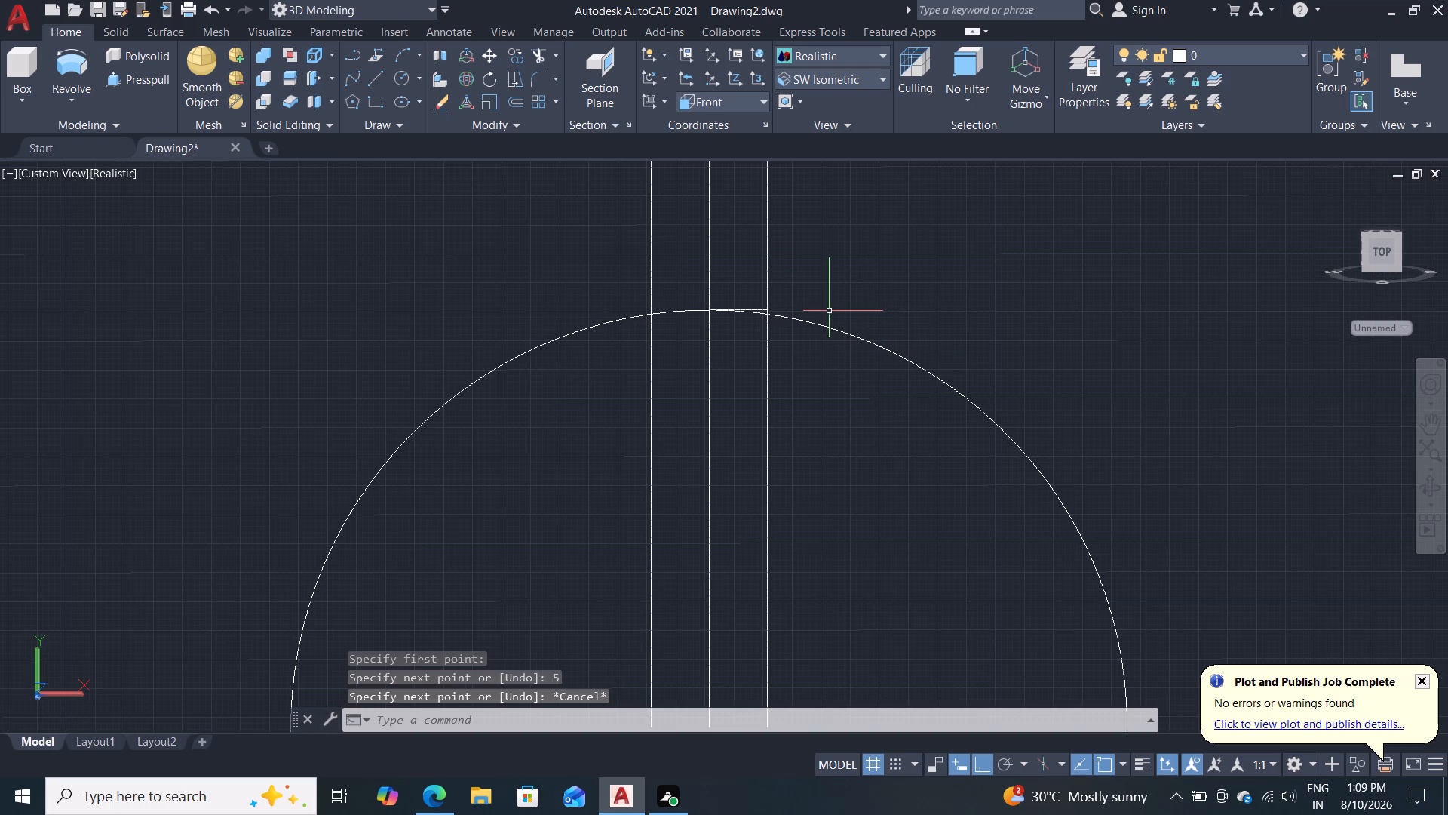
Offset the short horizontal line at the circle's top upward by 5.
key("o")
key("Return")
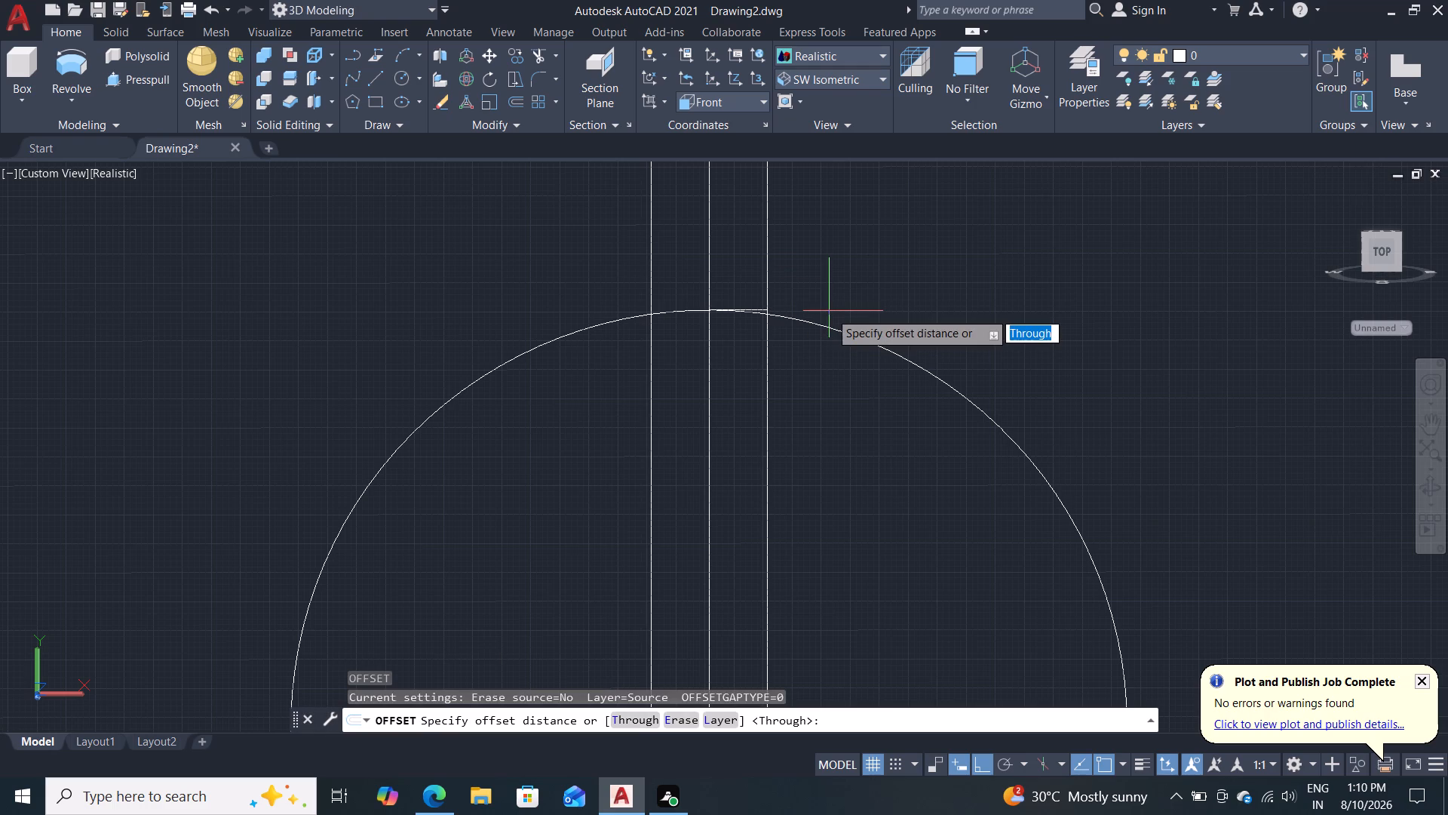
key("Return")
key("5")
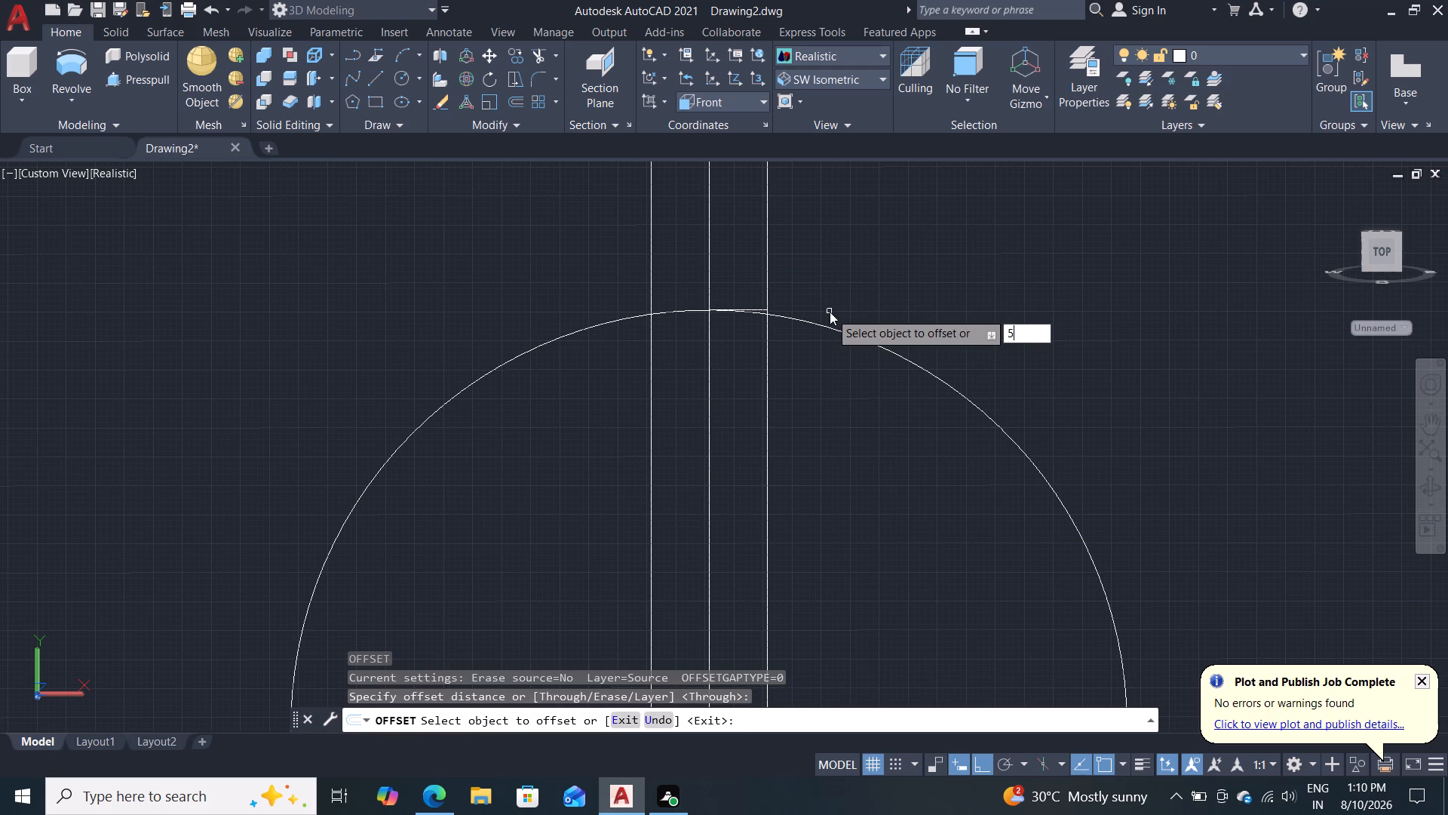
key("Return")
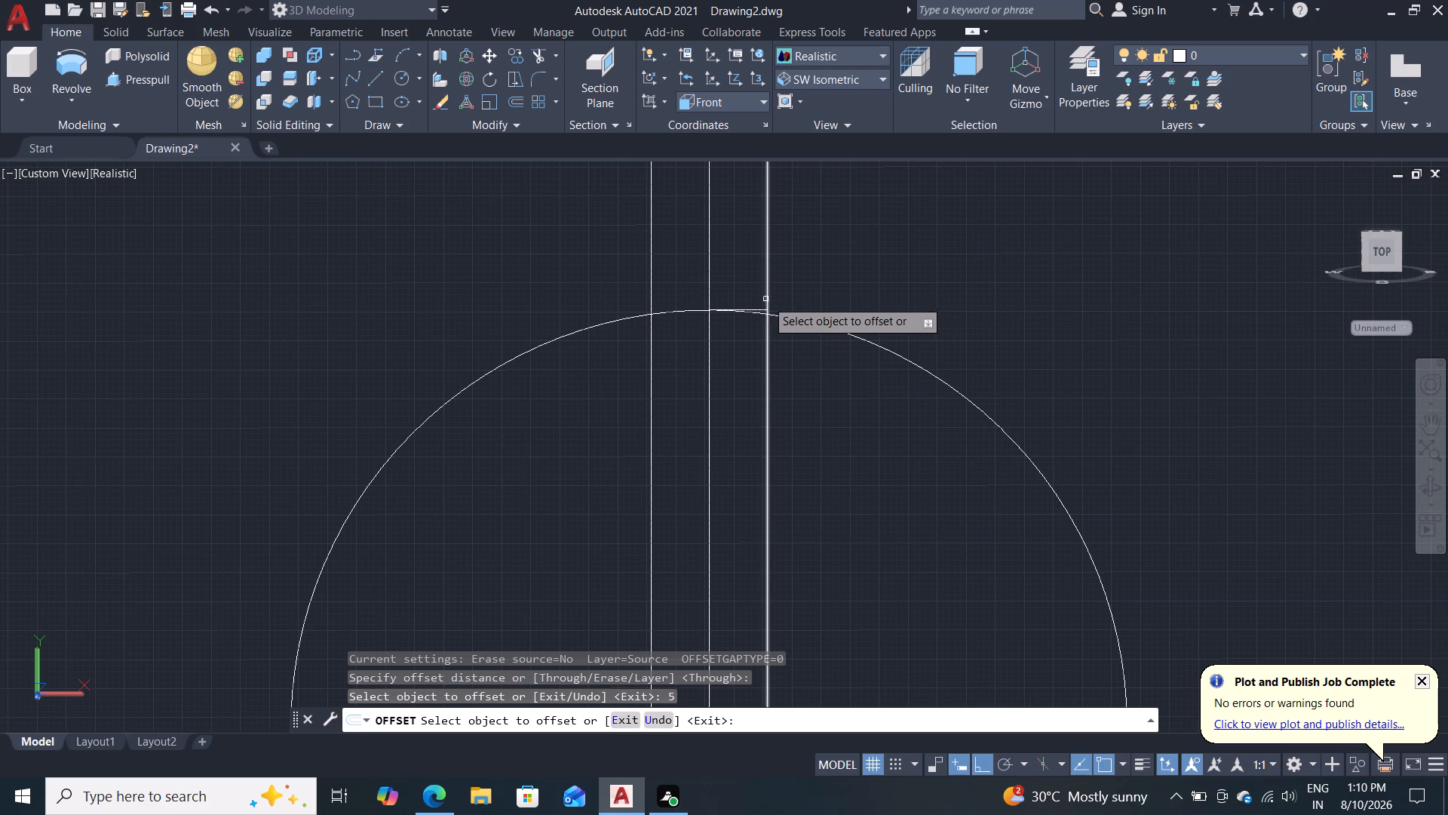
left_click(761, 309)
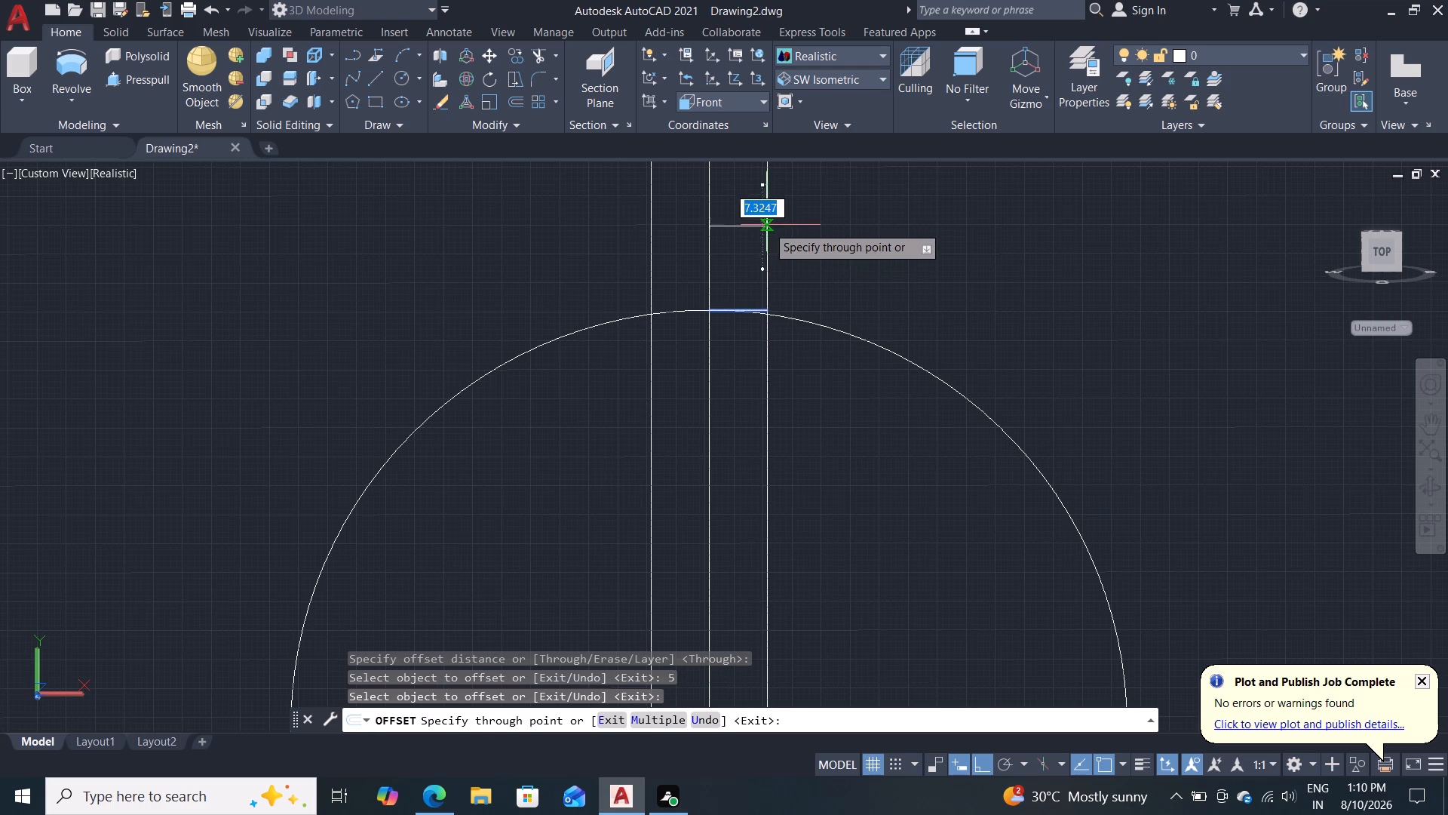
key("5")
key("Return")
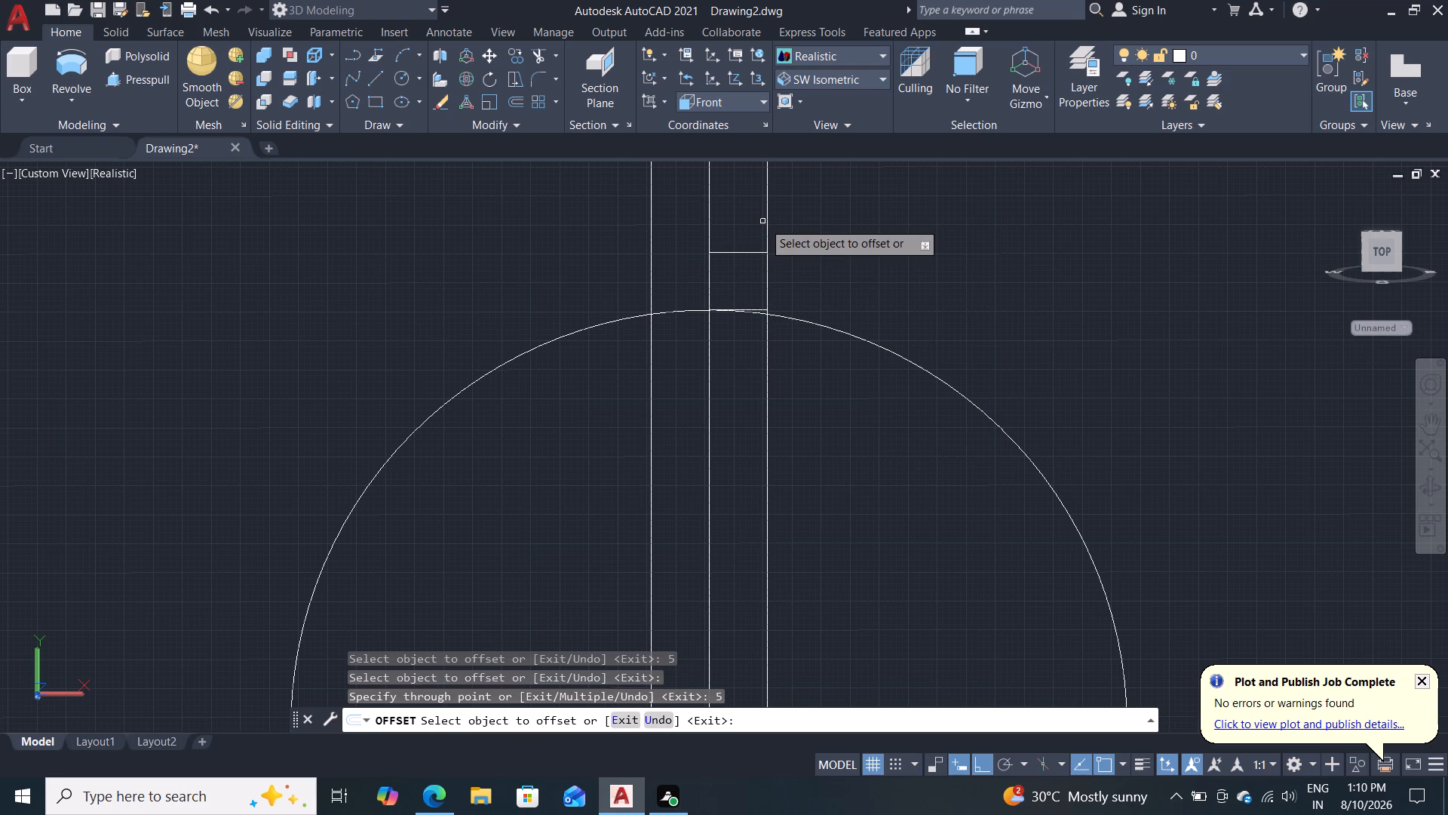
key("Escape")
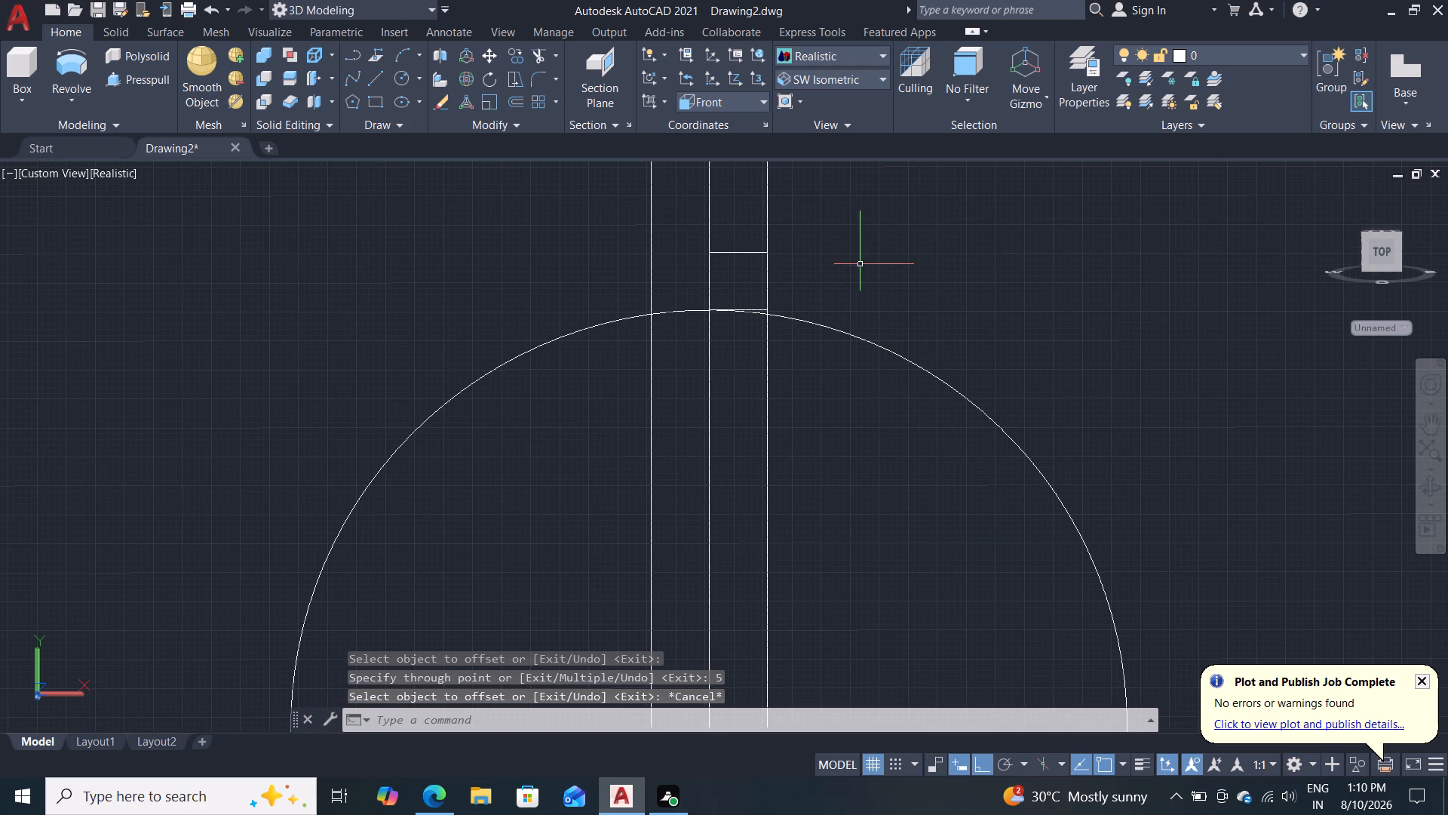
Extend the upper horizontal line across to the offset vertical line on the negative X side.
key("e")
key("x")
key("Return")
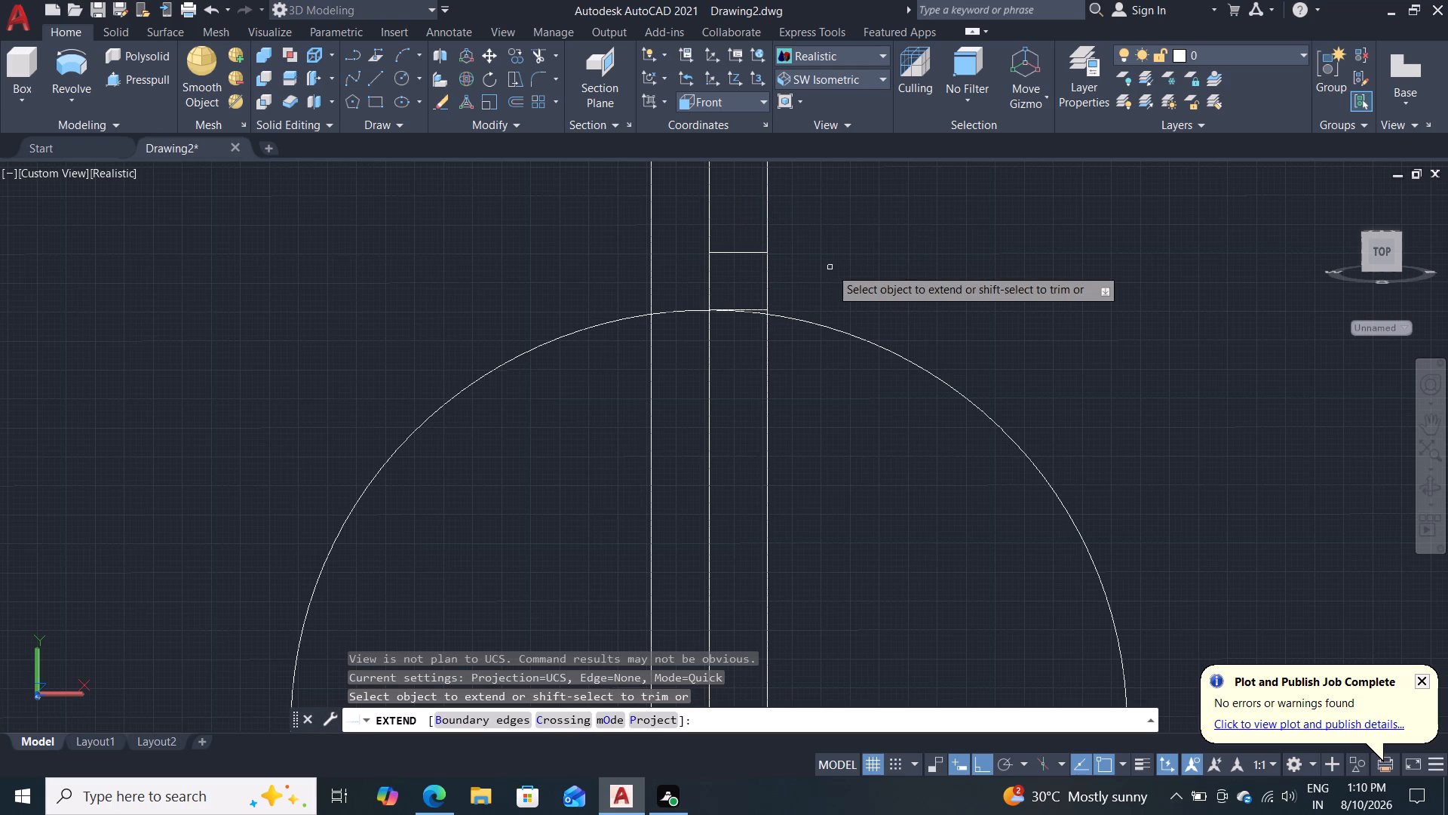
left_click(736, 254)
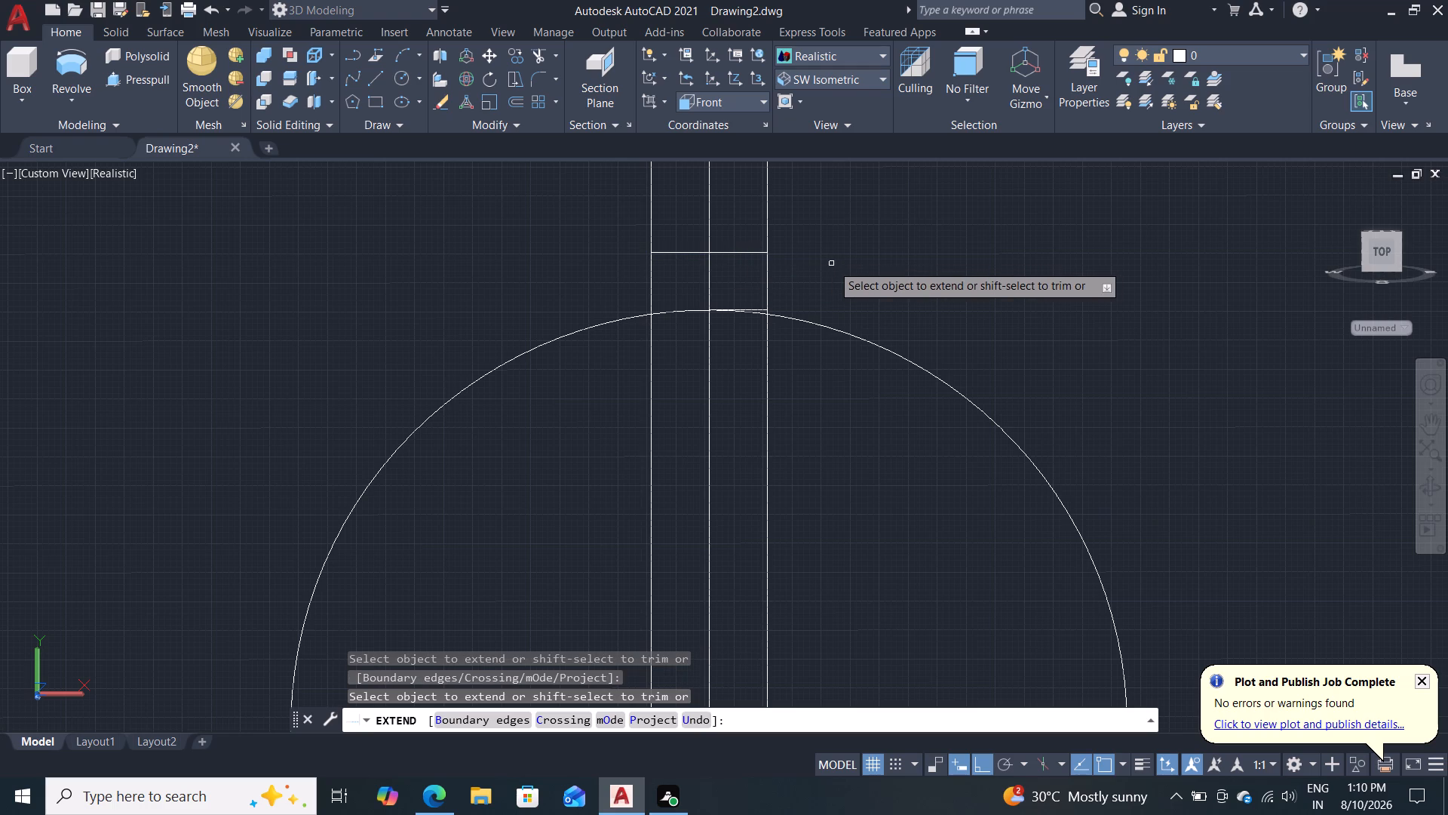
key("Escape")
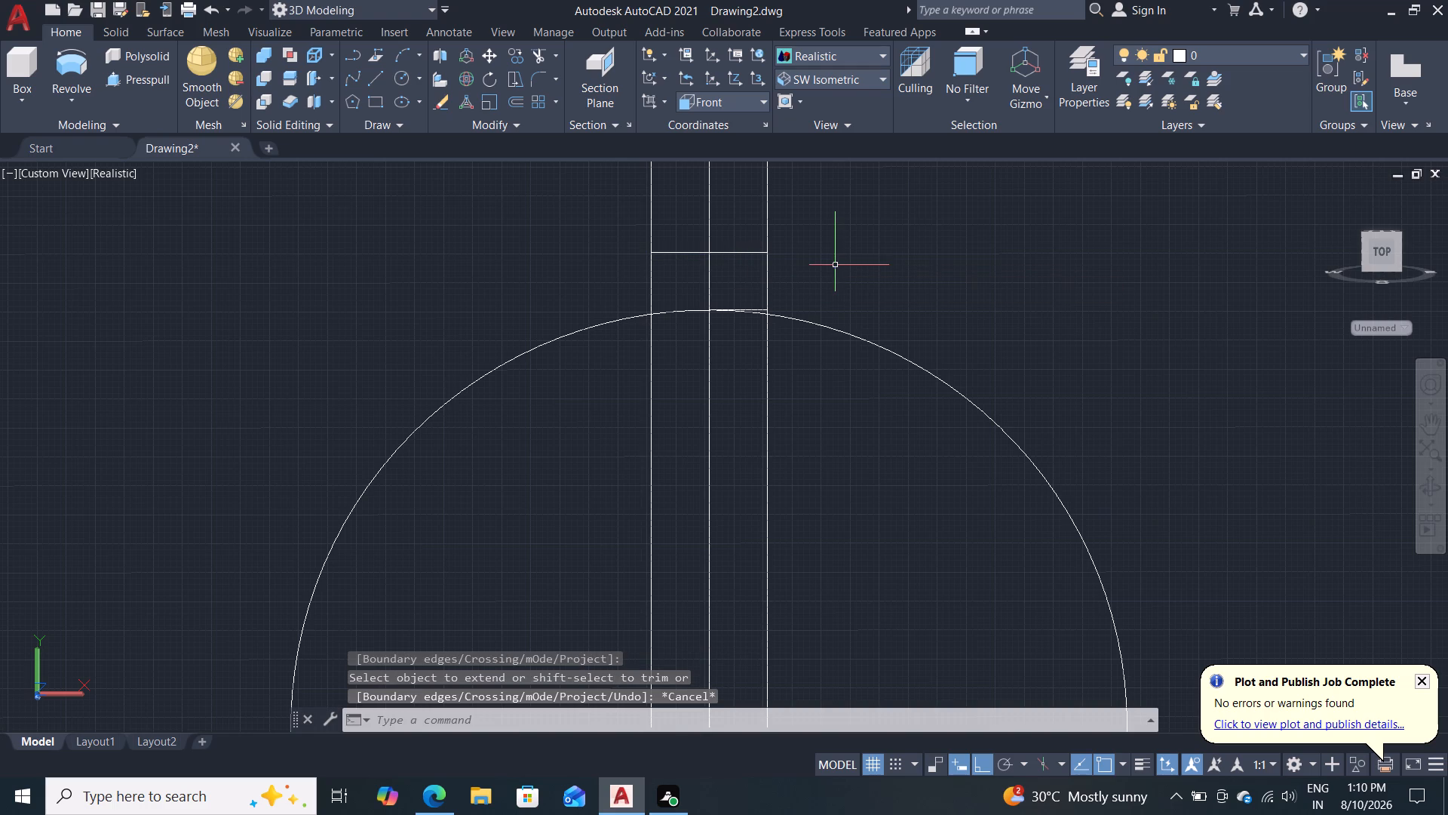
Trim away the portions of the three vertical lines that lie inside the circle.
key("t")
key("r")
key("Return")
left_click_drag(820, 423, 811, 422)
left_click(555, 429)
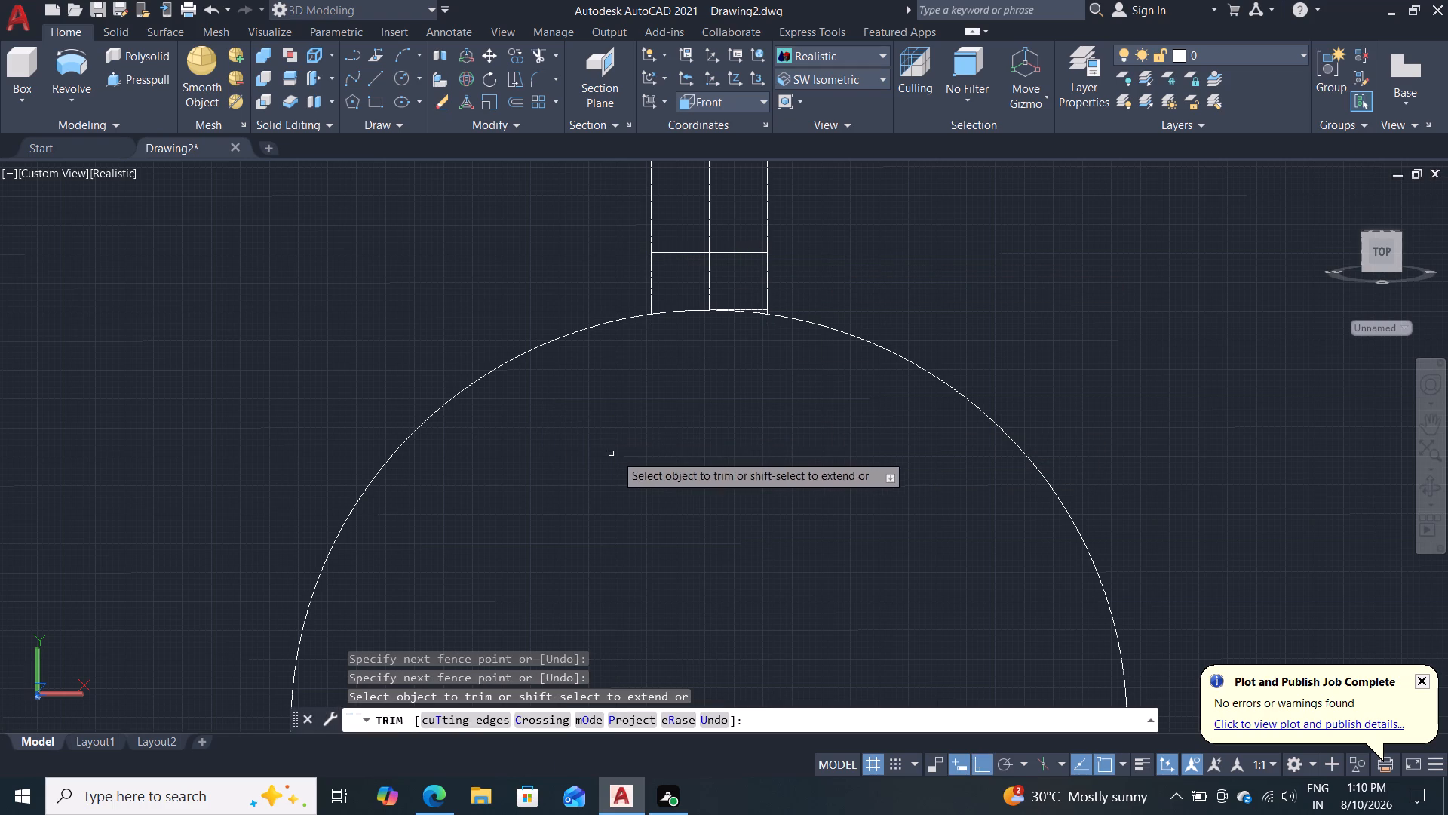
Trim off the three vertical line ends that project above the upper horizontal line.
scroll(679, 423, "up", 1)
middle_click_drag(703, 361, 667, 439)
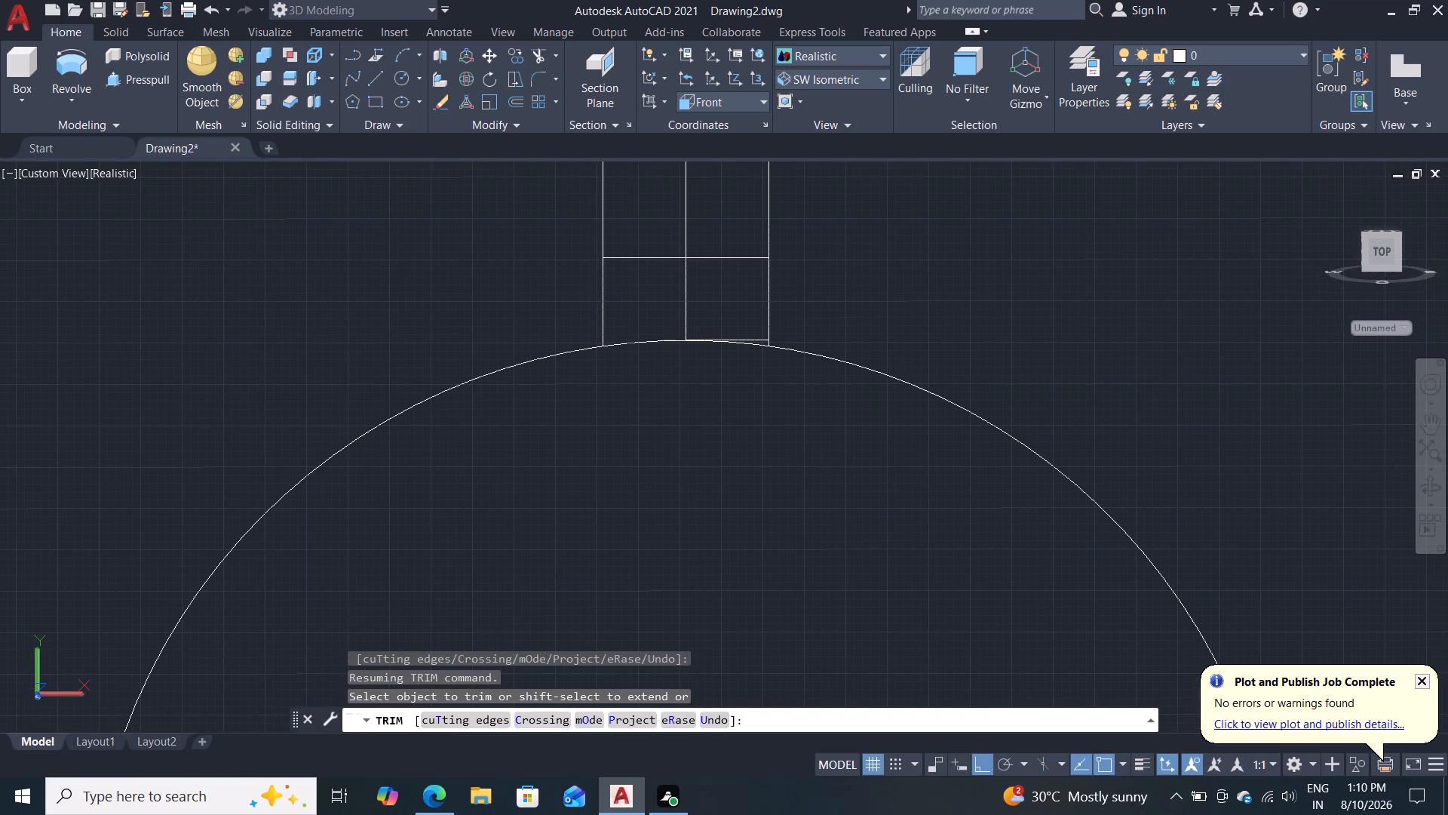
scroll(825, 257, "down", 2)
scroll(825, 246, "up", 1)
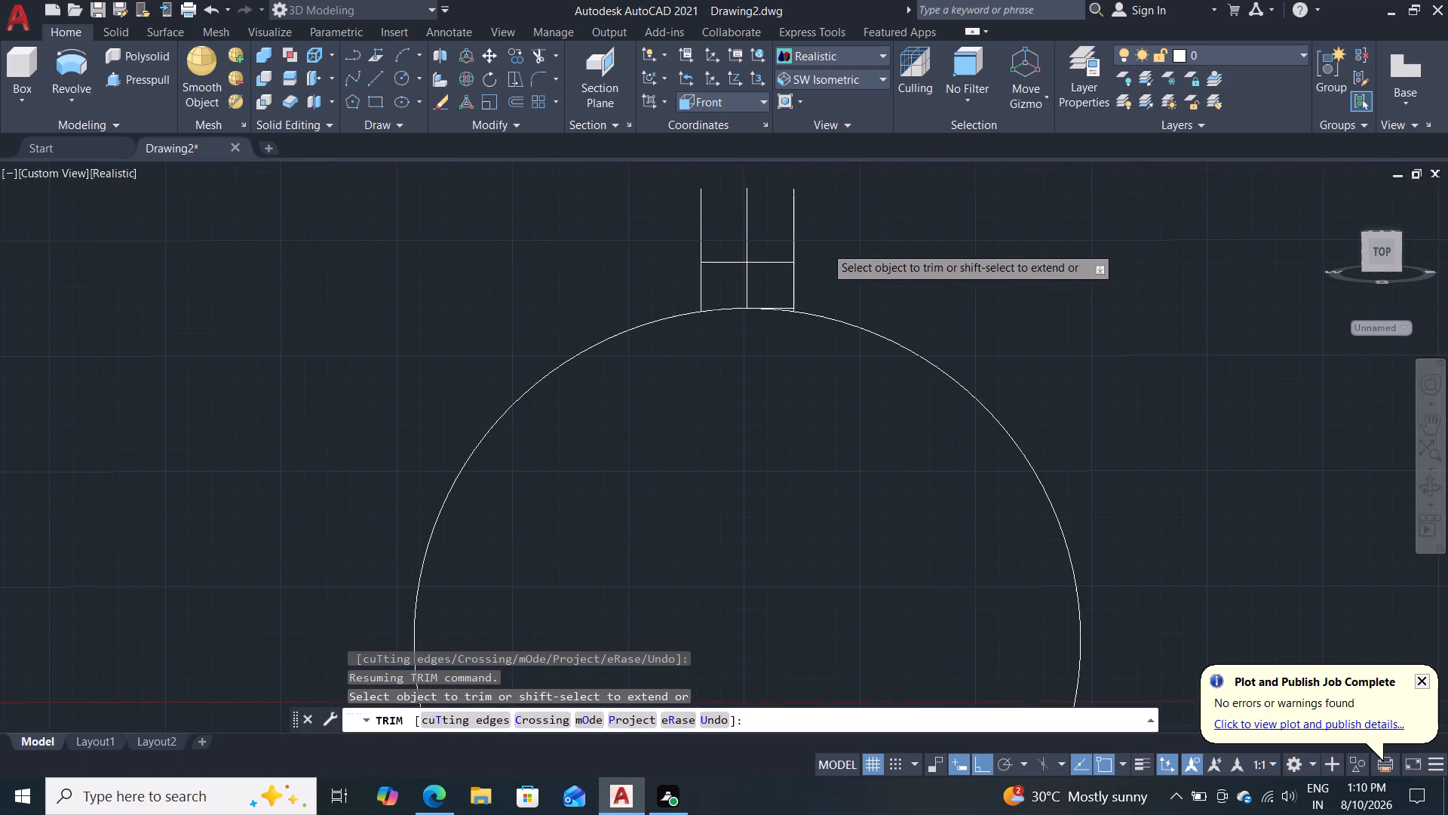
left_click_drag(829, 238, 762, 233)
left_click(669, 222)
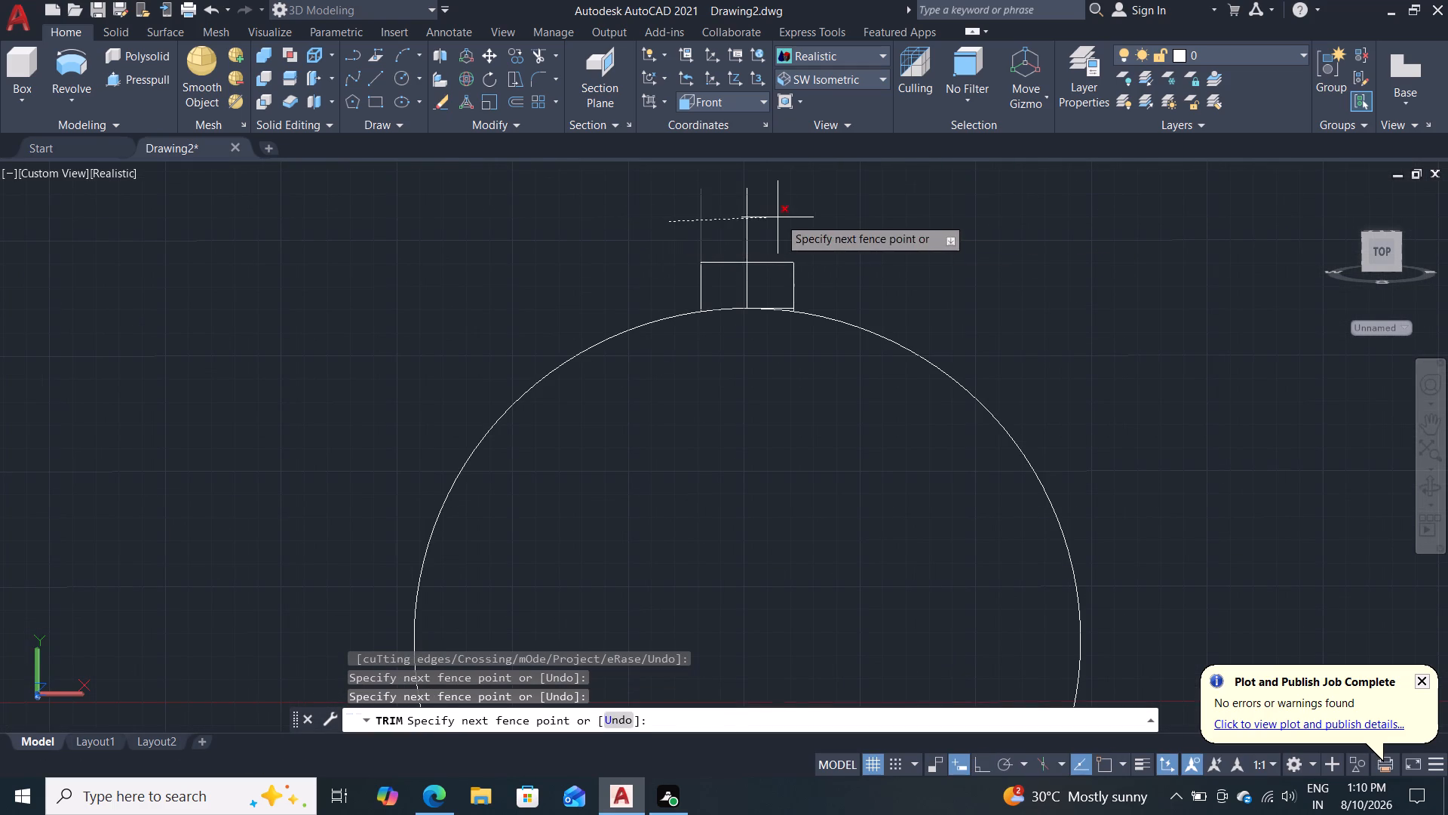
left_click(791, 223)
Trim out the centre line segment between the circle and the upper horizontal line.
scroll(928, 282, "up", 2)
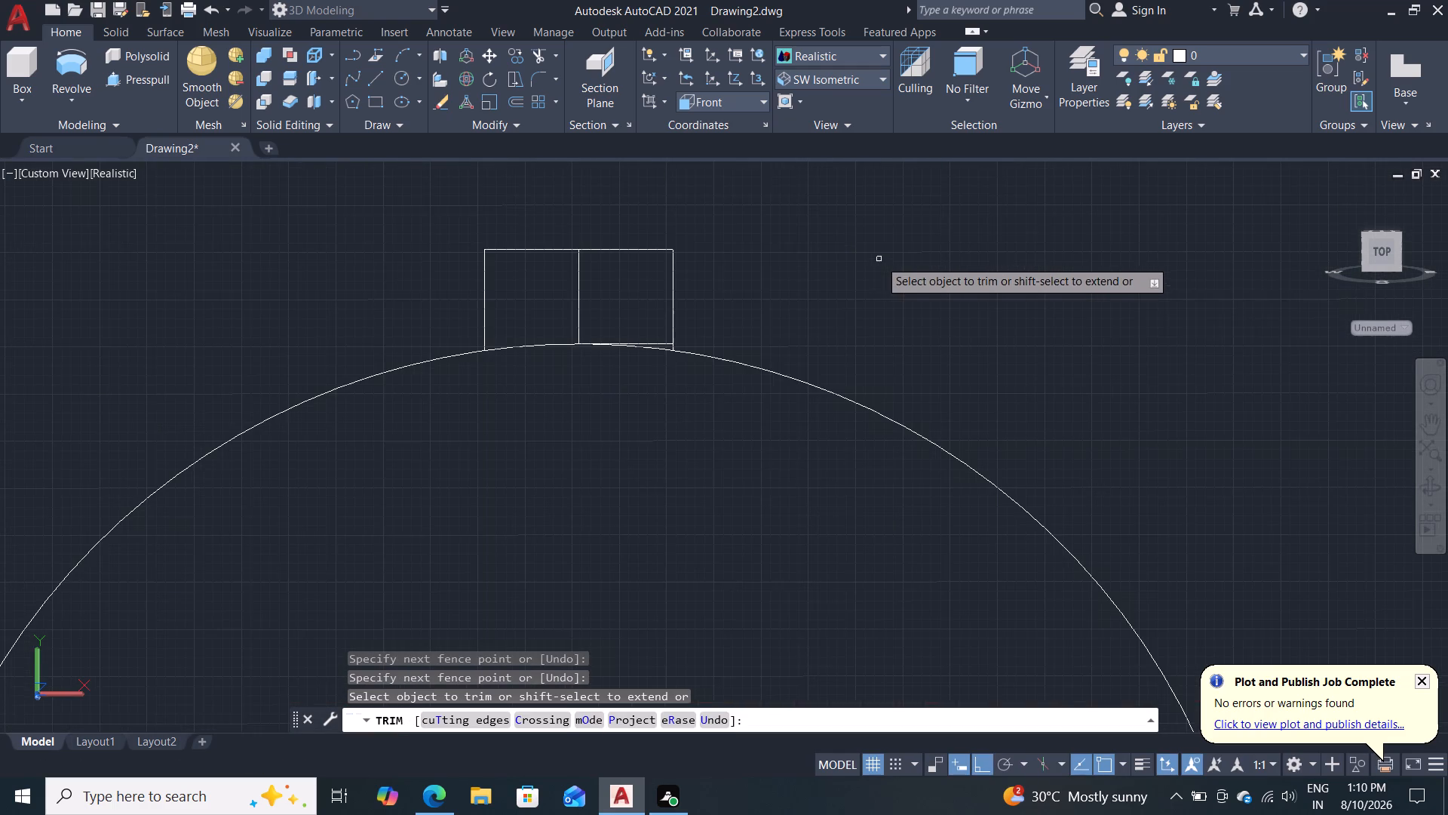
middle_click_drag(861, 260, 873, 313)
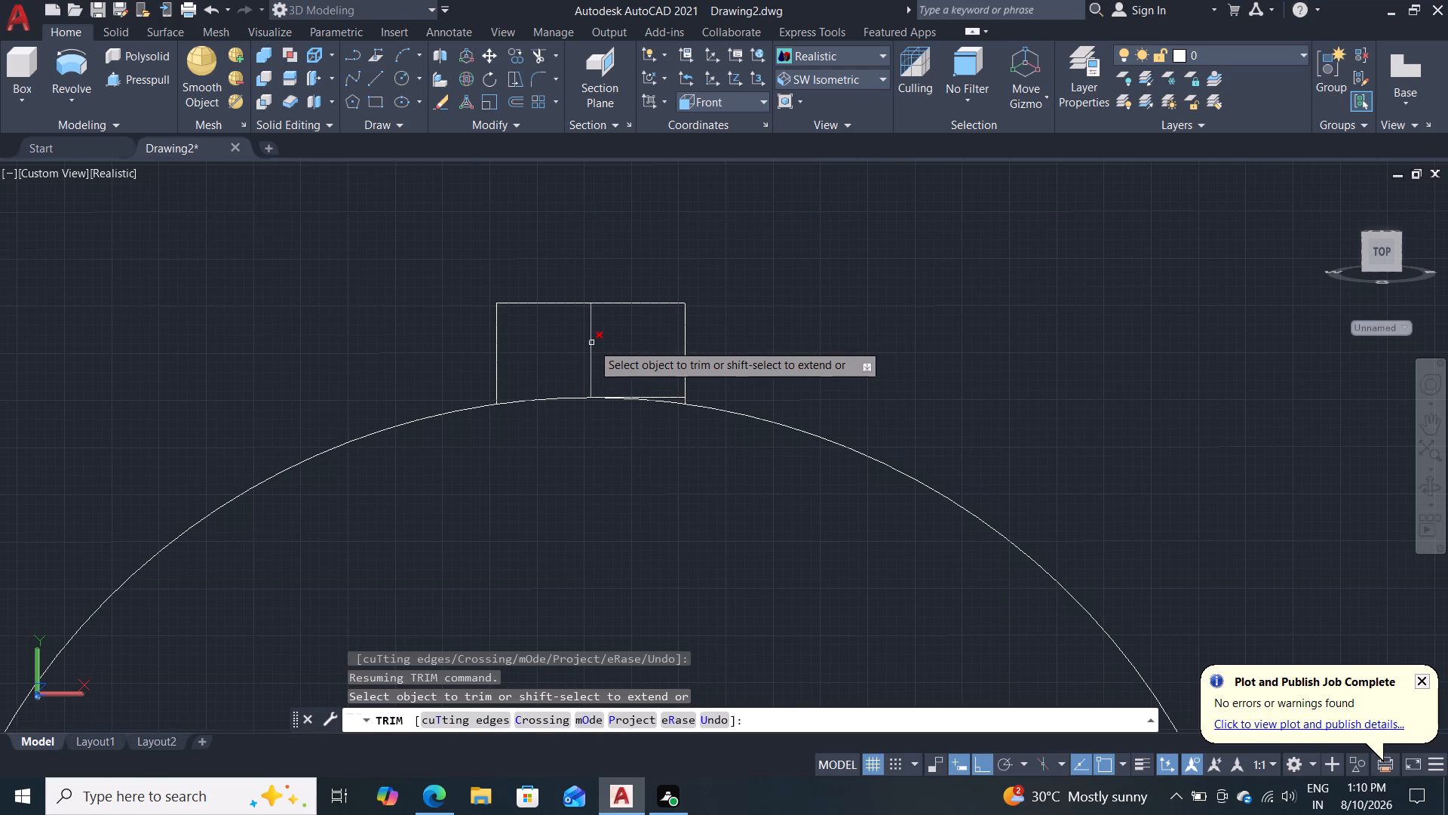
left_click(592, 343)
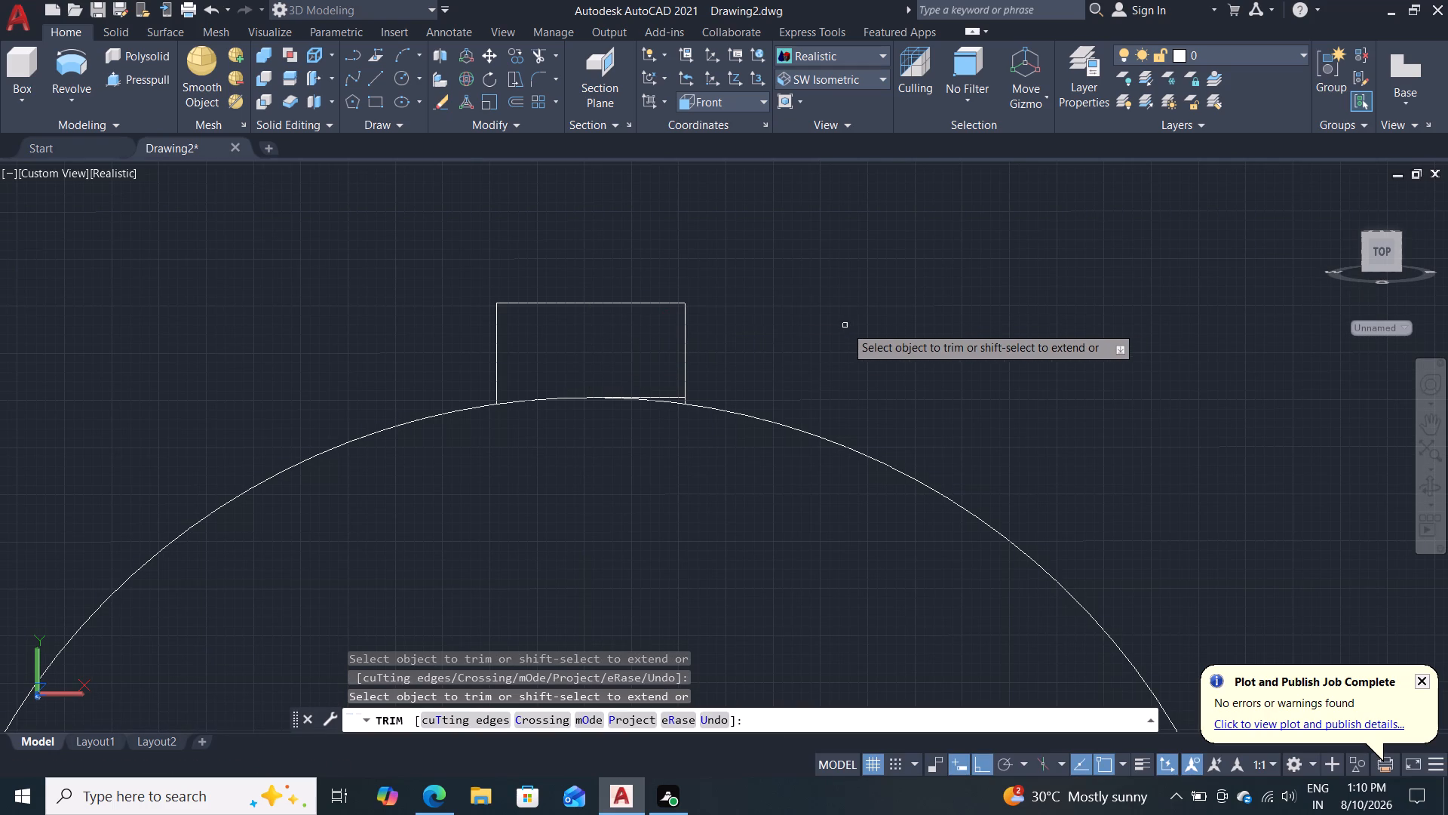
Move the tab's three lines down from the short horizontal line's outer end to where the vertical side meets the circle.
scroll(843, 324, "up", 1)
key("Escape")
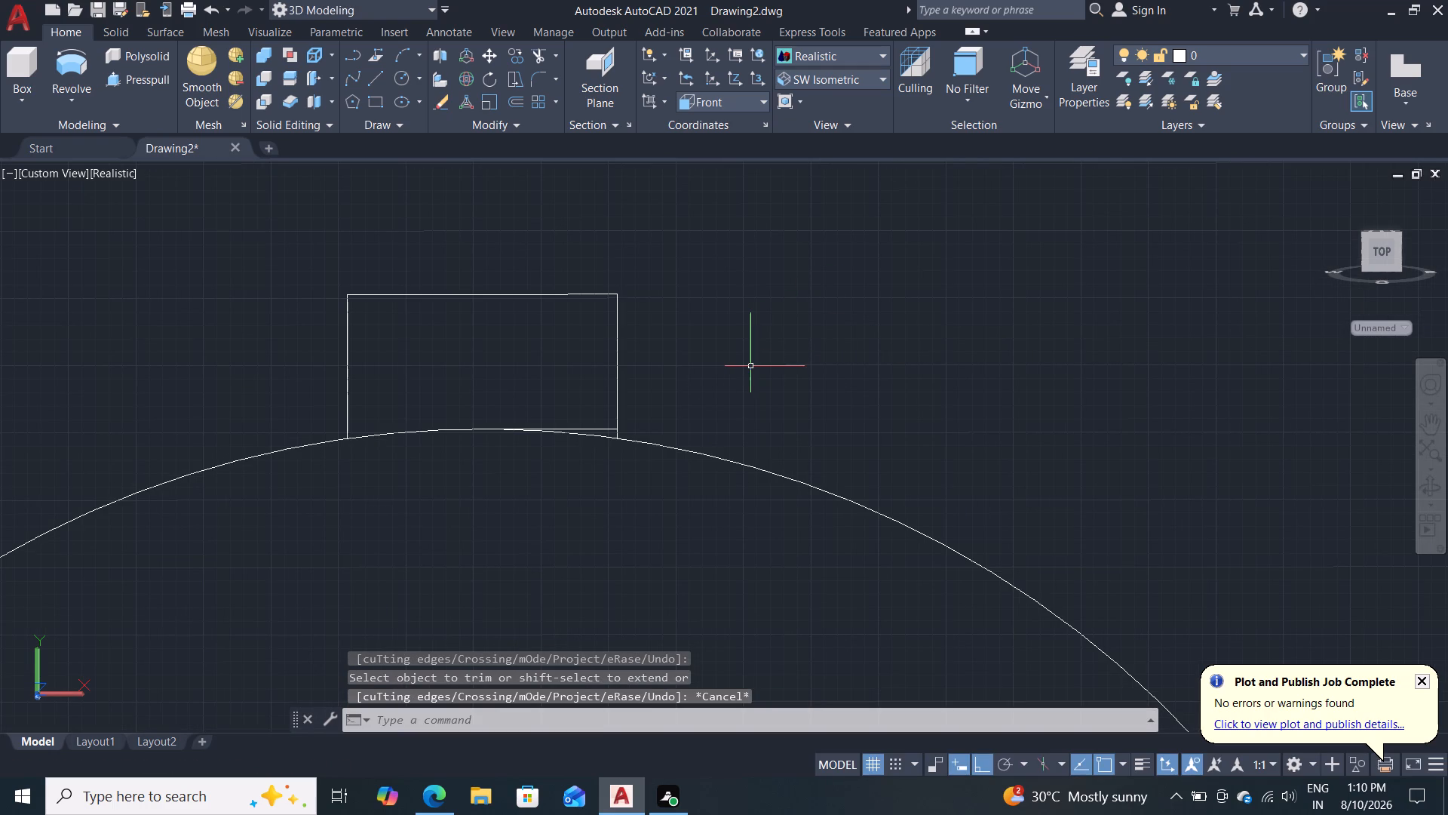
key("m")
key("Return")
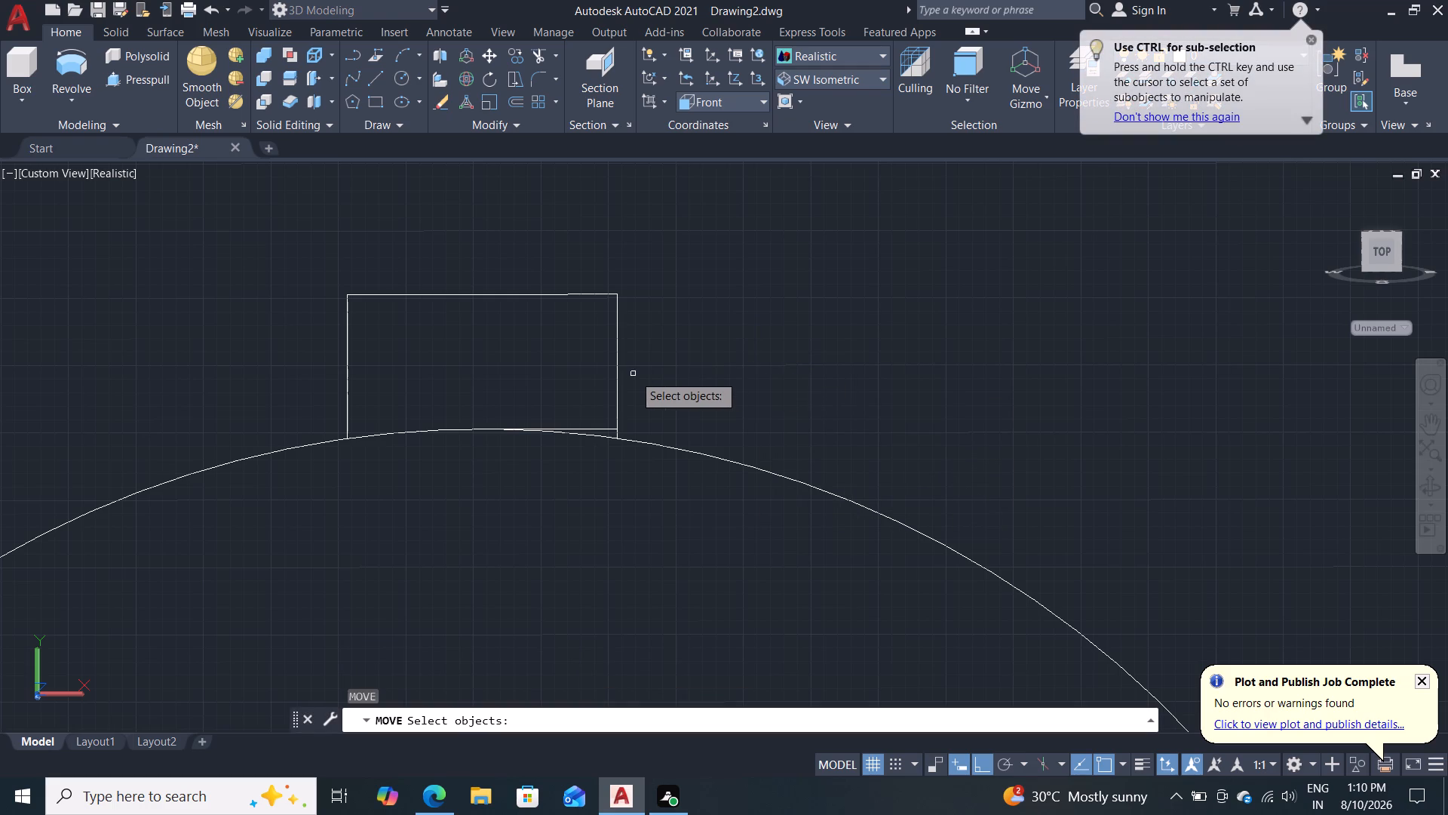
left_click(619, 370)
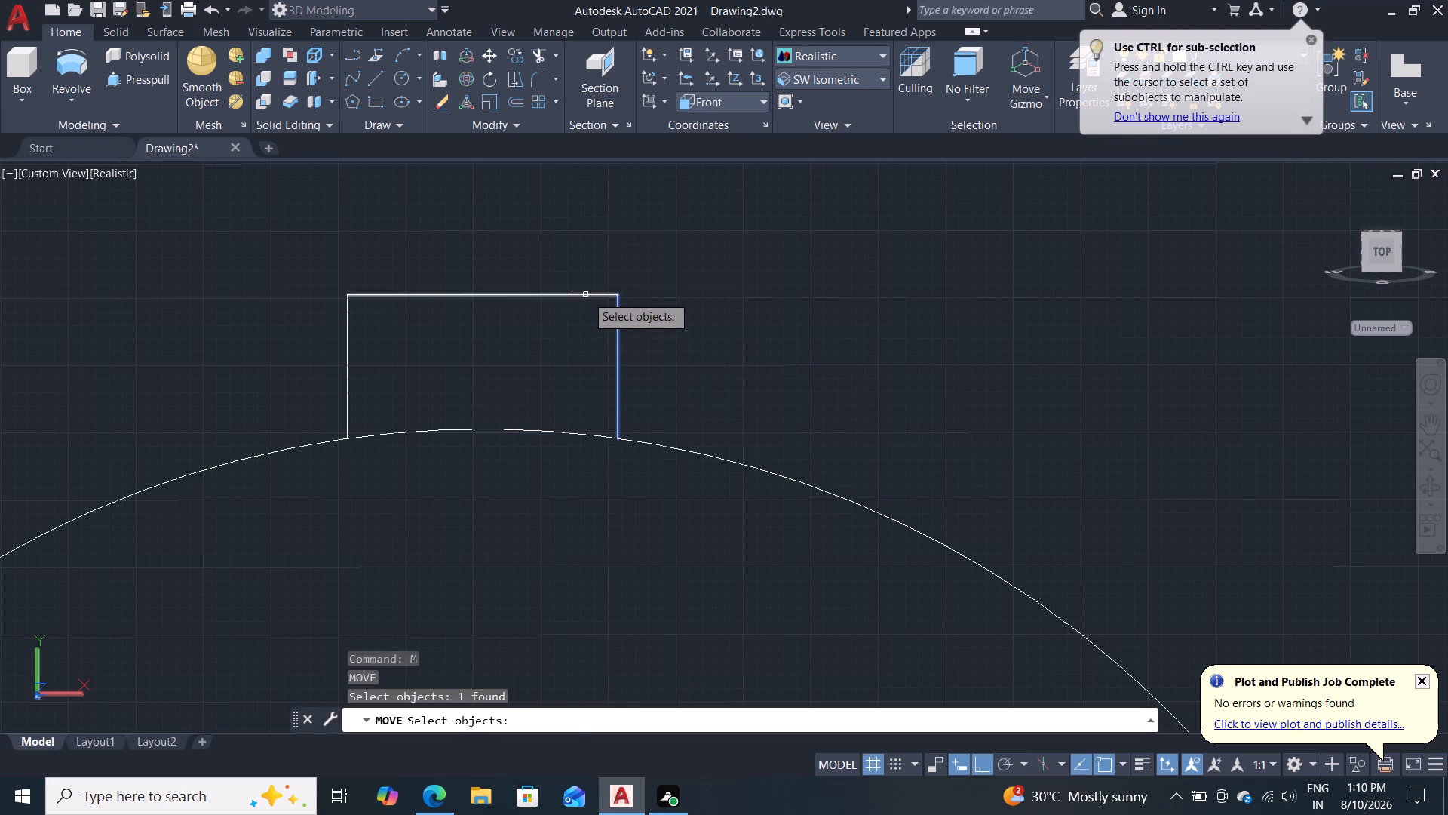
left_click(577, 298)
left_click(364, 294)
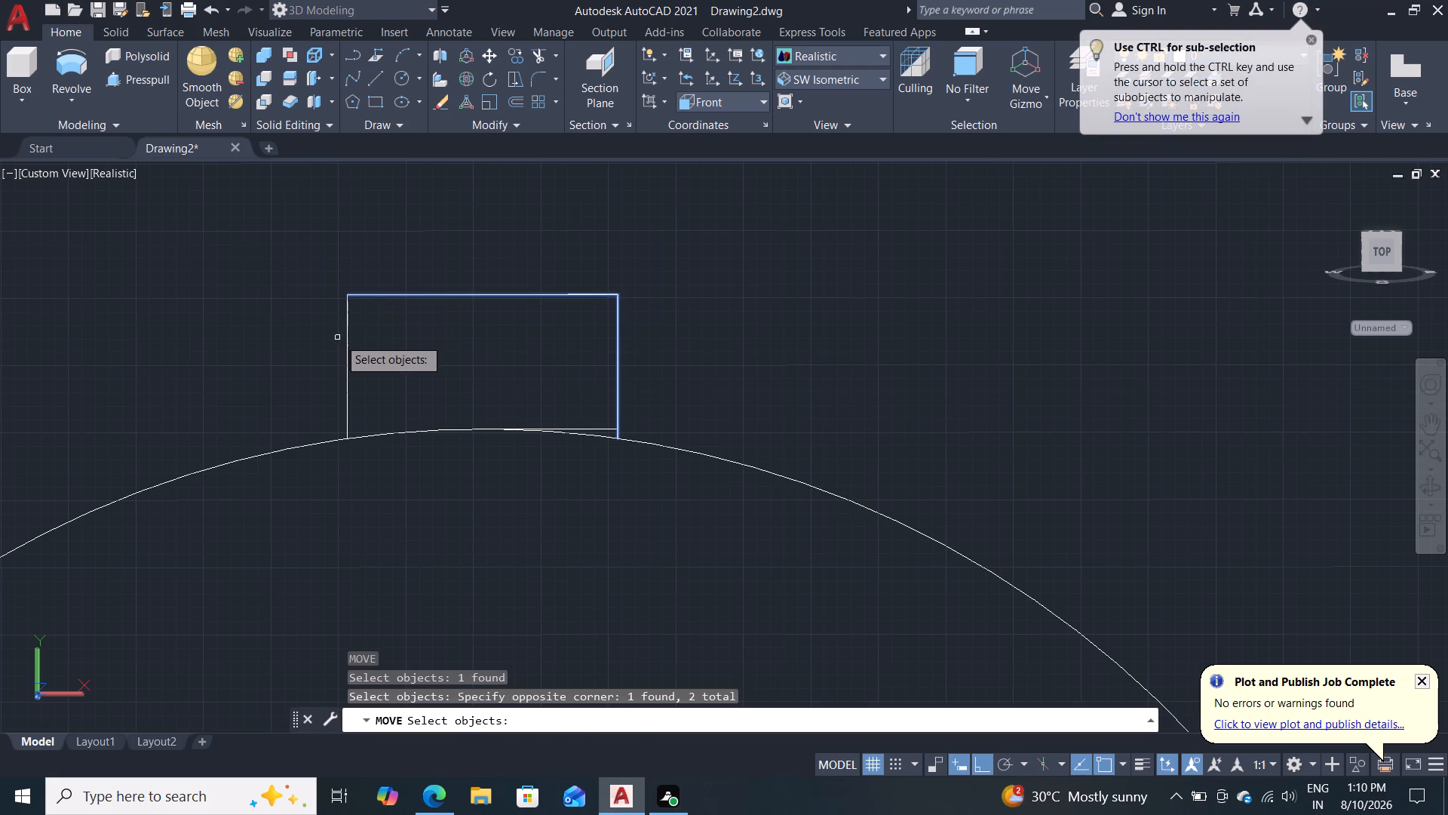
left_click(346, 334)
key("Return")
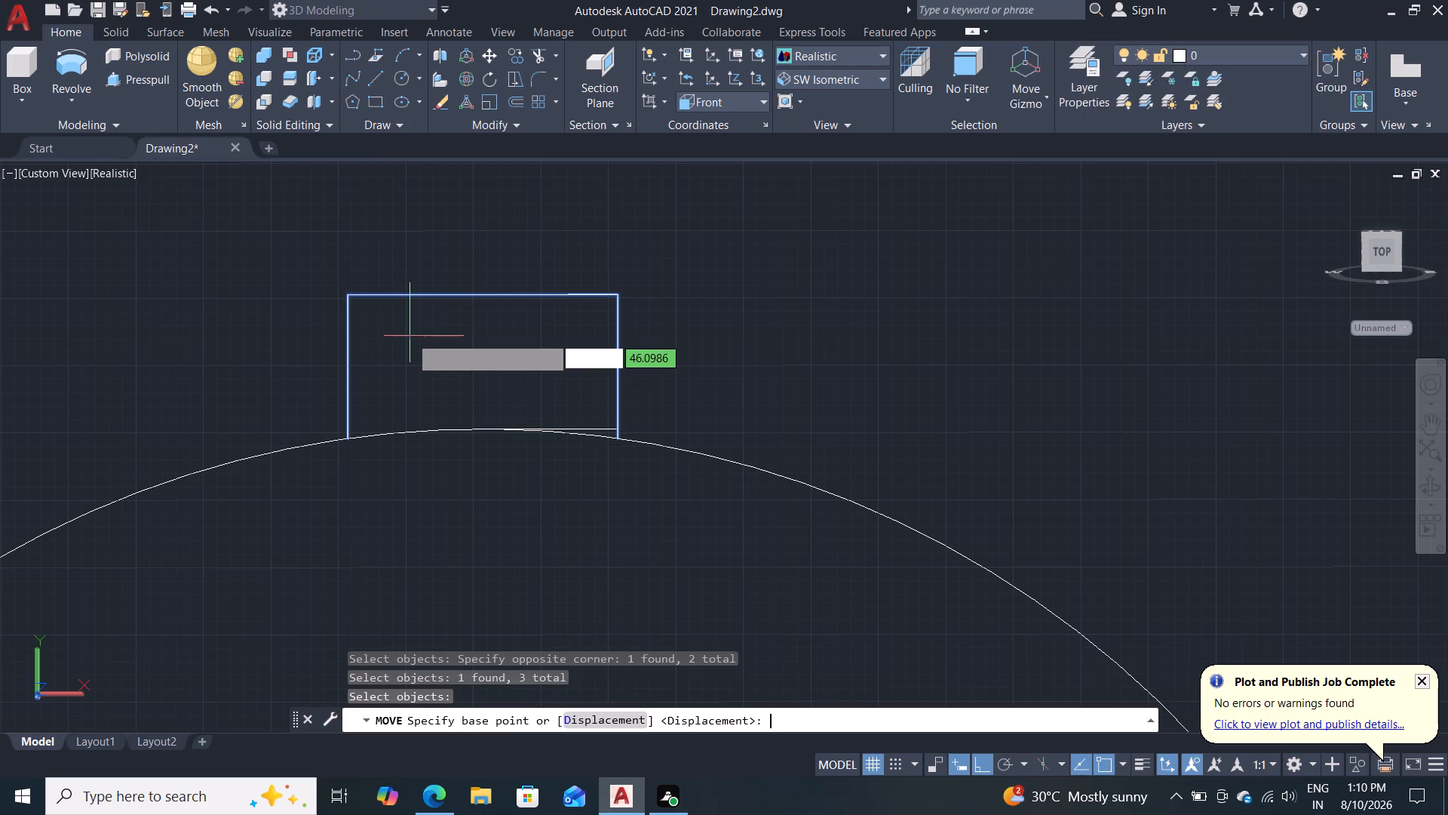
scroll(649, 444, "up", 3)
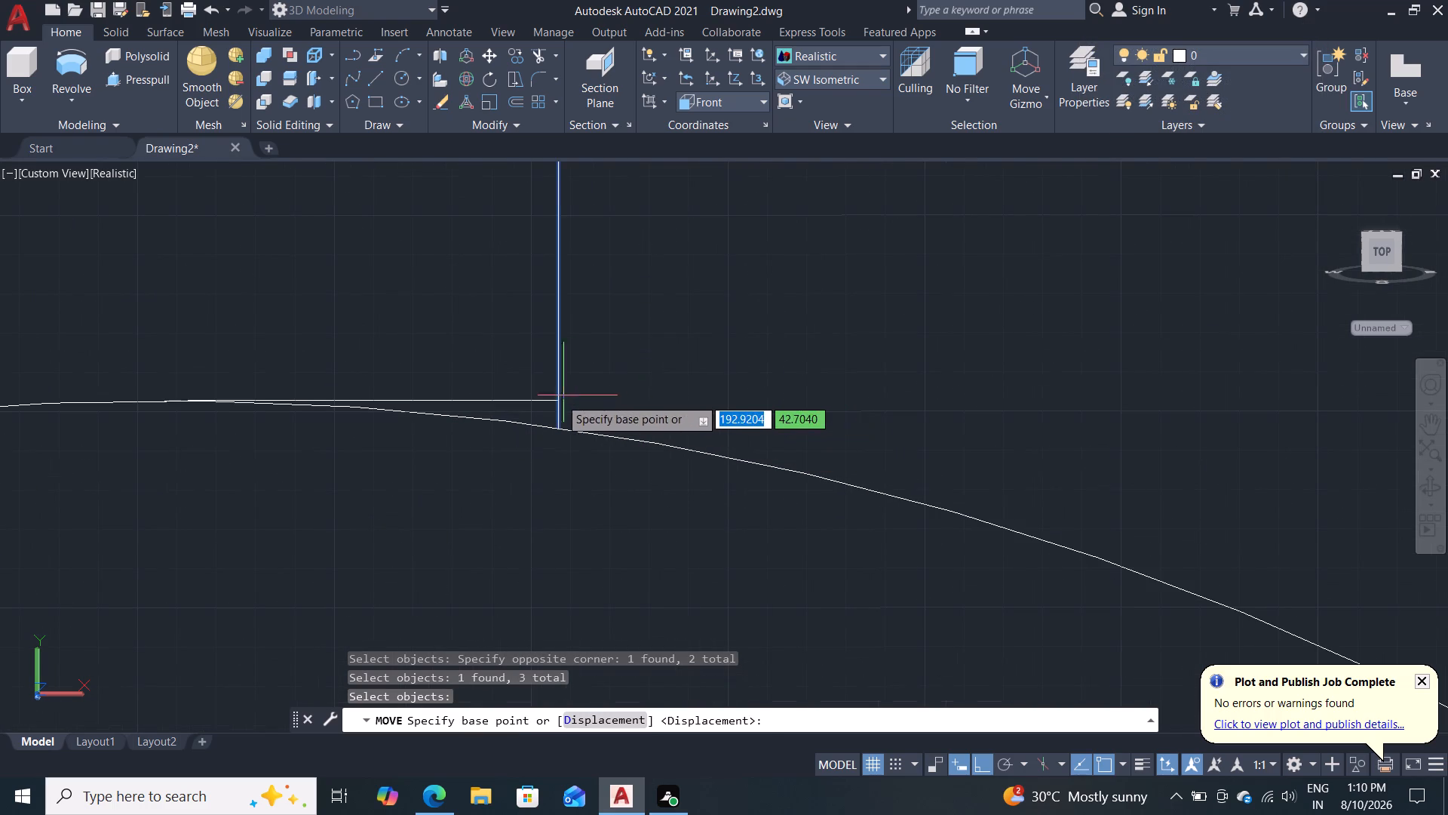
left_click(554, 402)
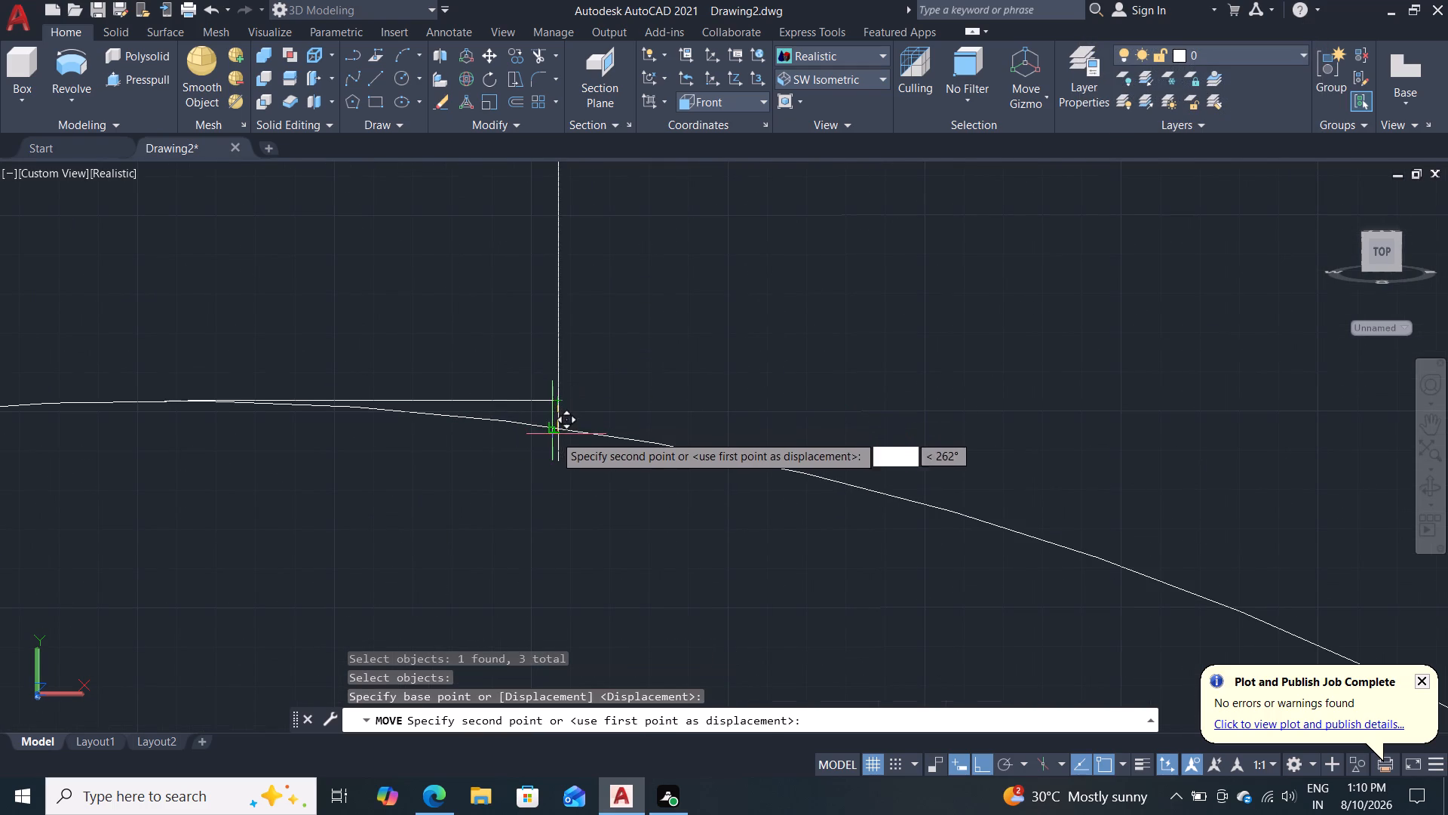
left_click(563, 429)
Trim off the two vertical side ends of the tab that project inside the circle.
scroll(733, 357, "down", 2)
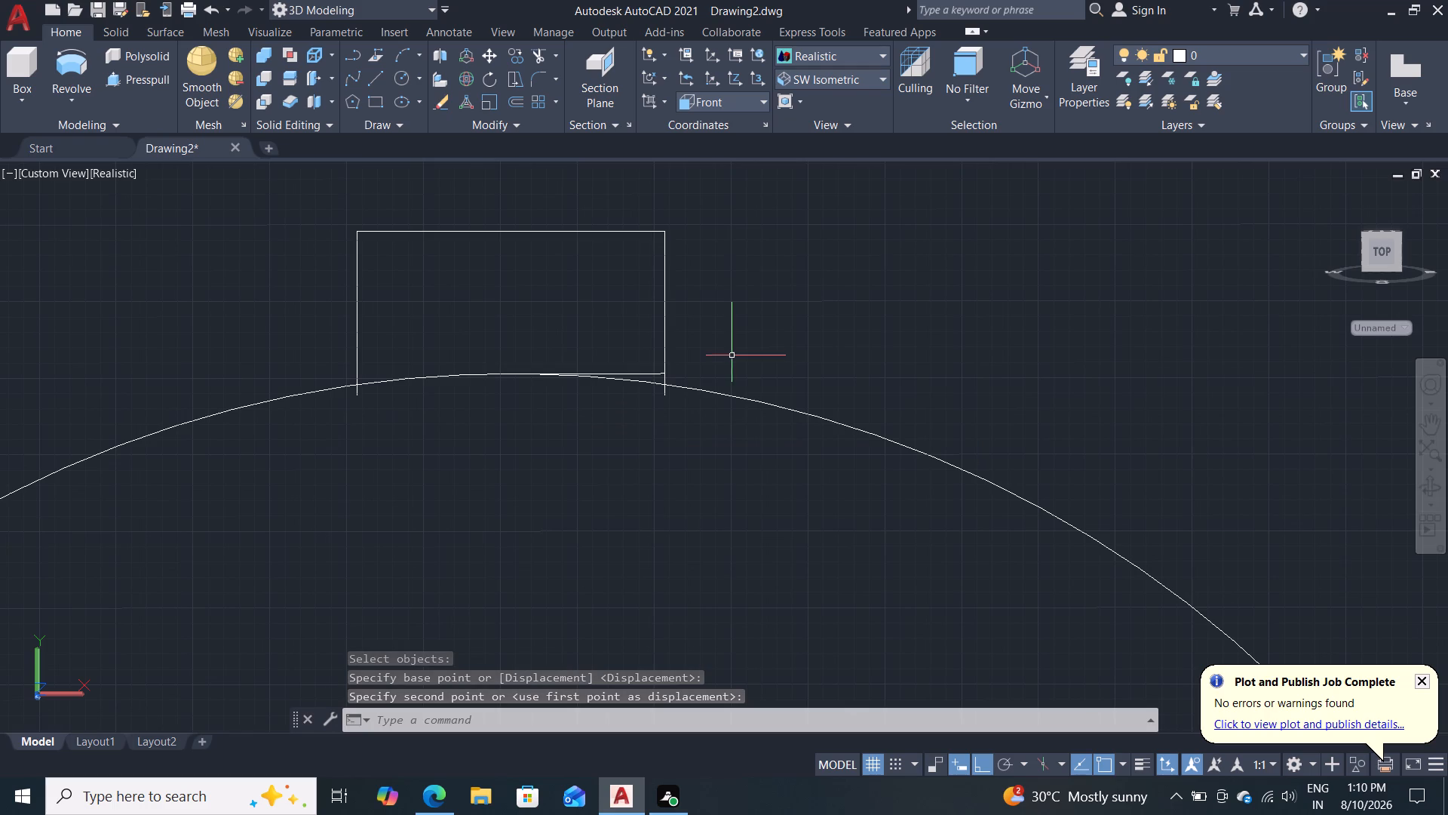
type("tr")
key("Return")
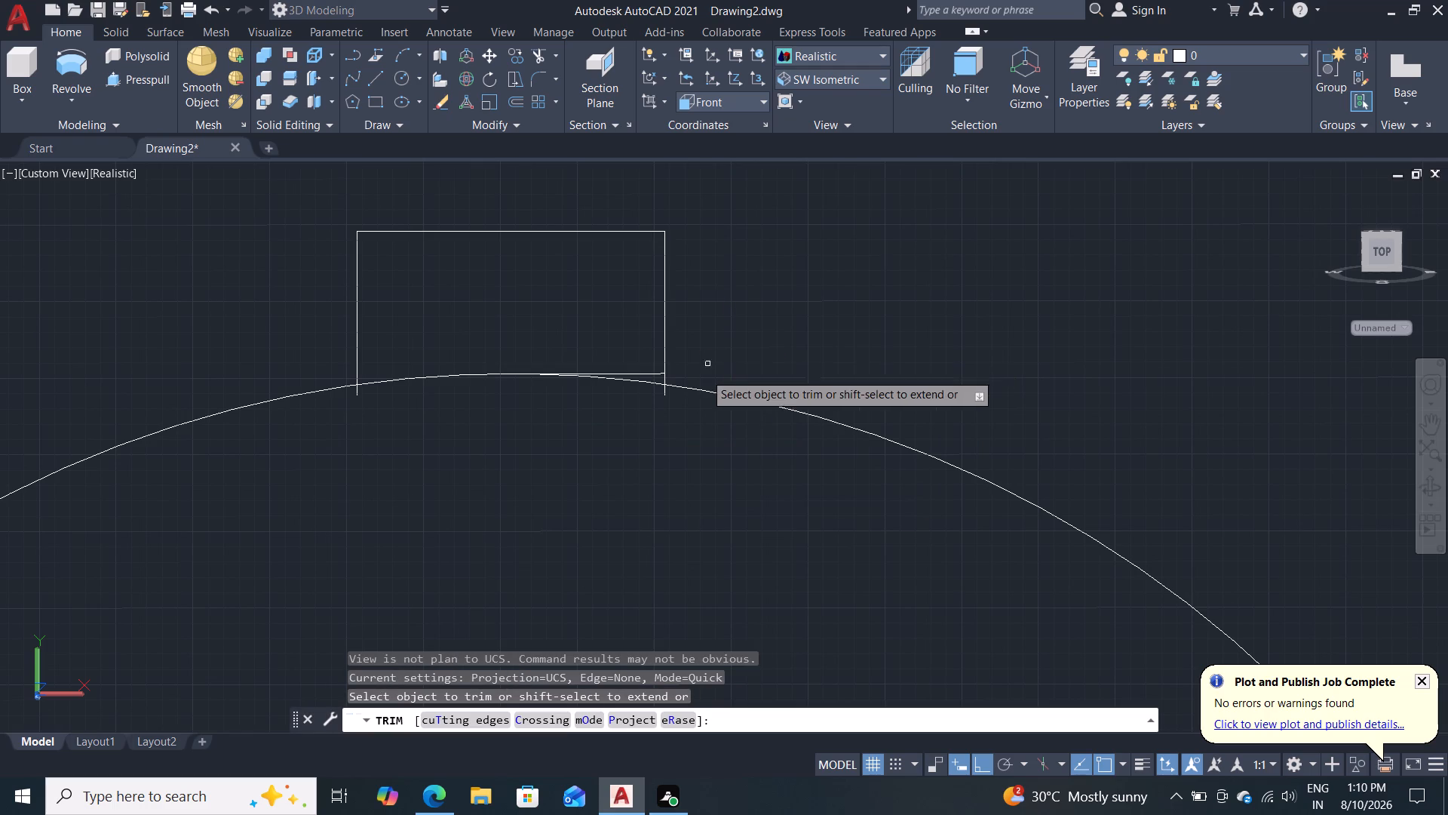
left_click(357, 397)
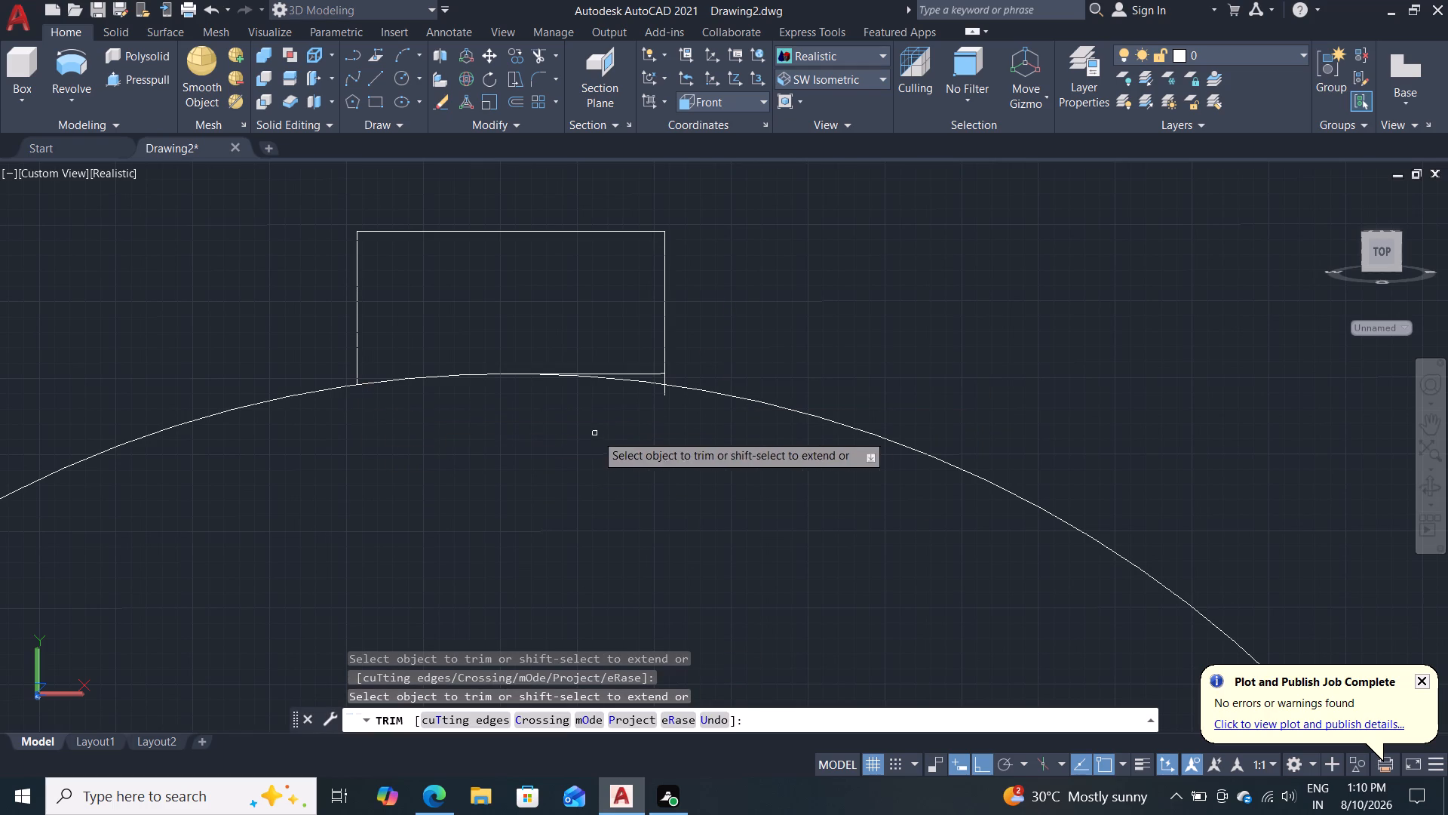
left_click(664, 397)
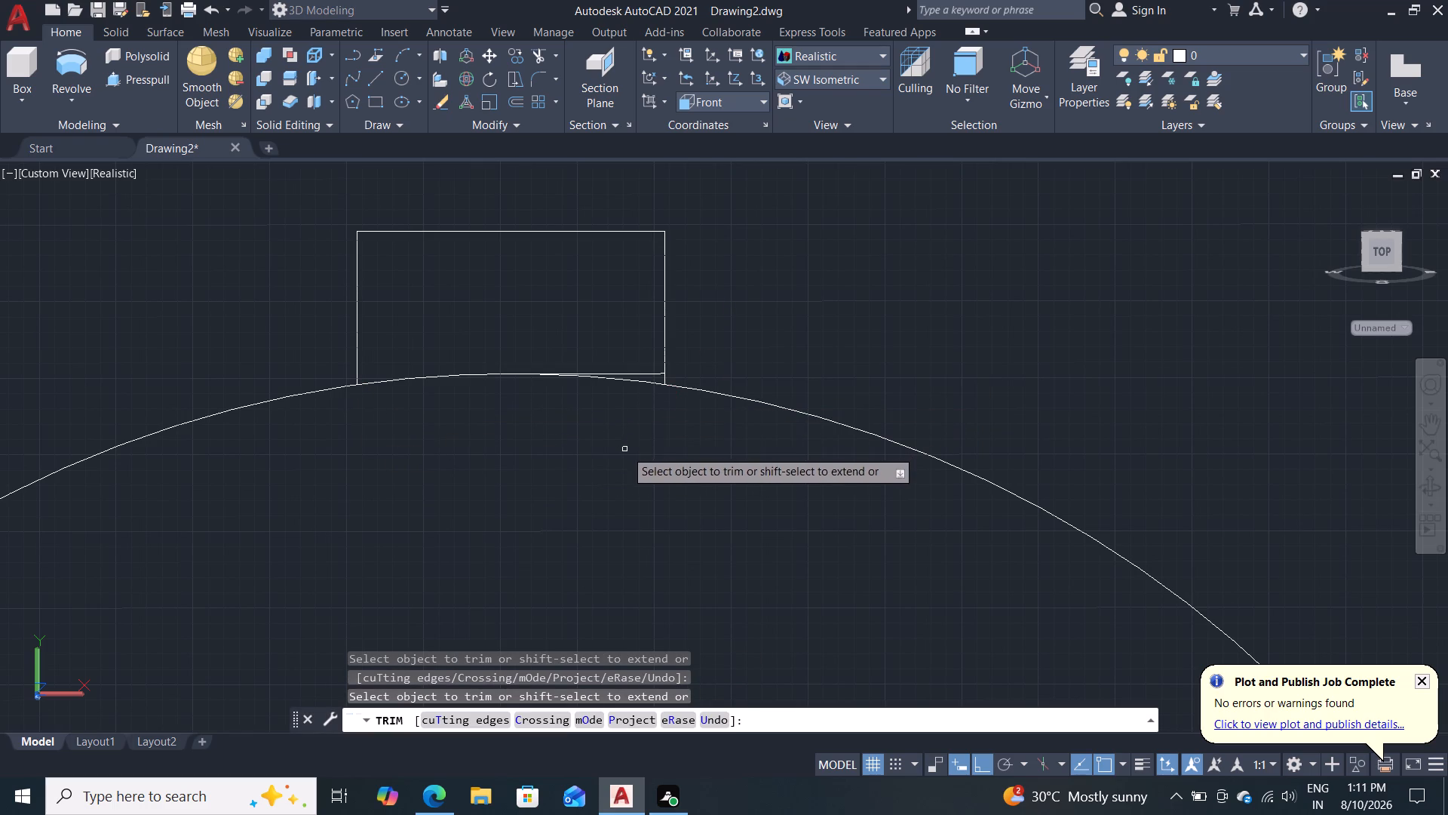
key("Escape")
Delete the leftover short horizontal line at the top of the circle inside the tab.
left_click(632, 373)
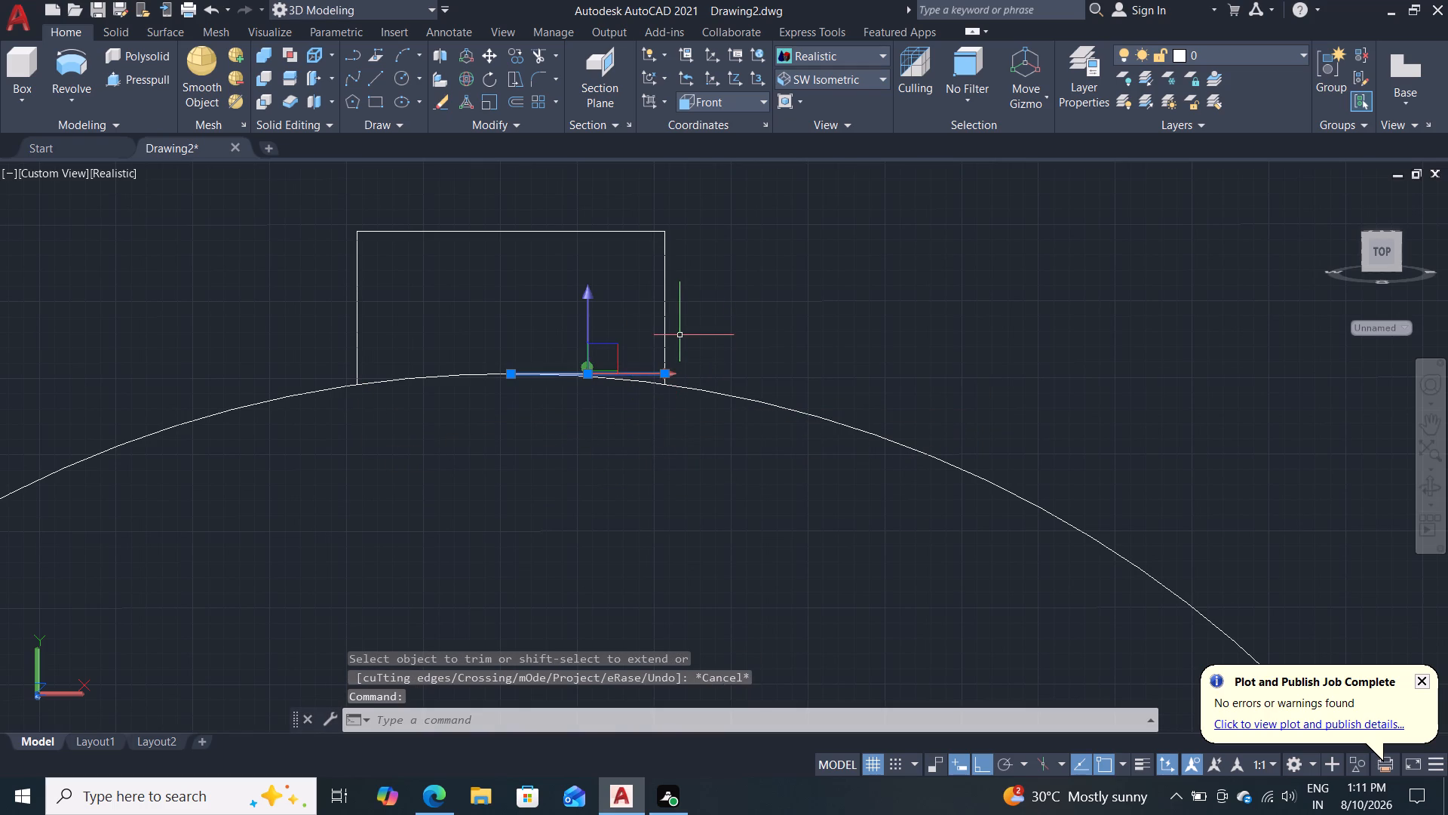
key("Delete")
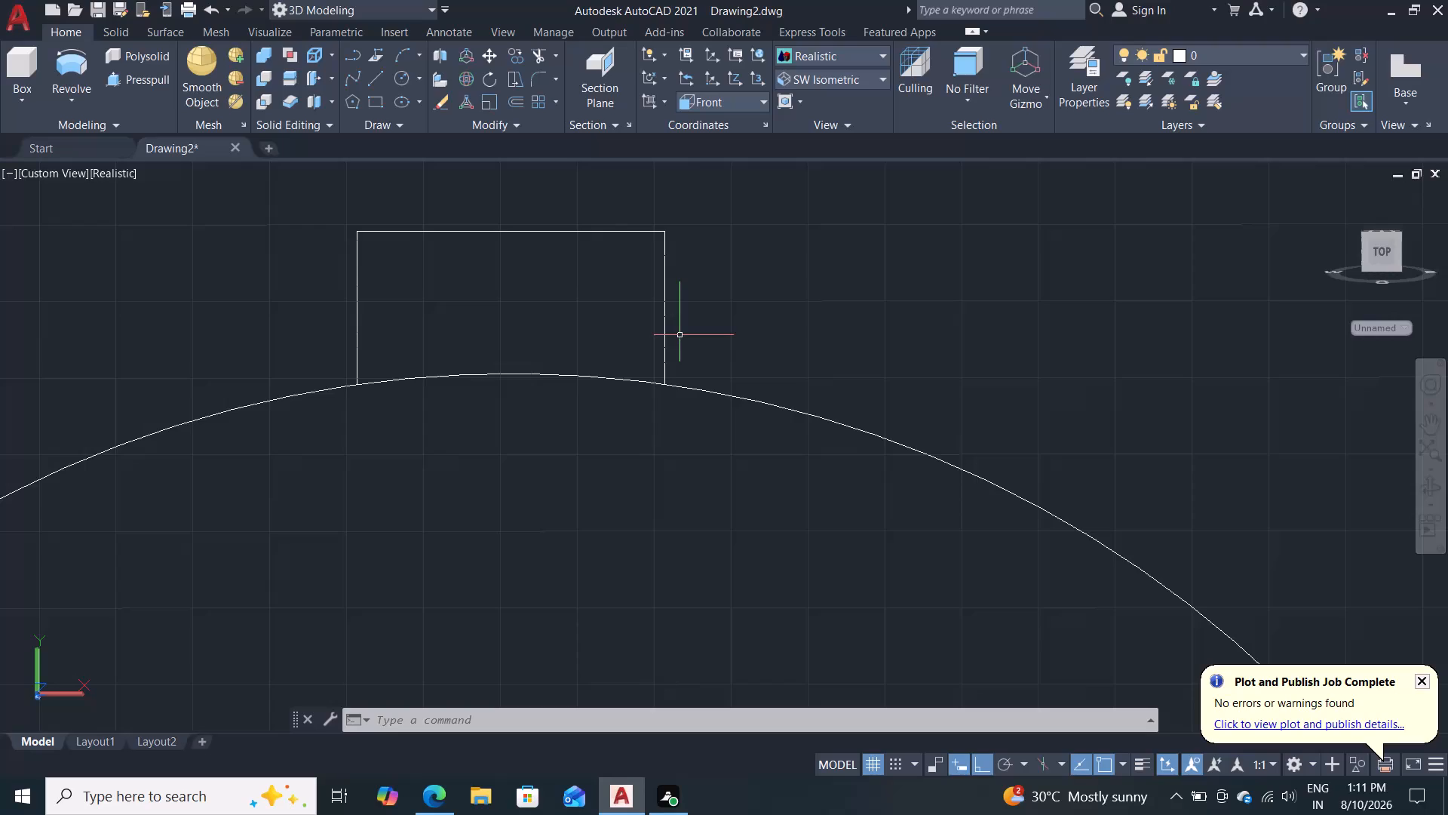
Join the tab's two vertical sides and top line into one polyline.
scroll(439, 461, "down", 2)
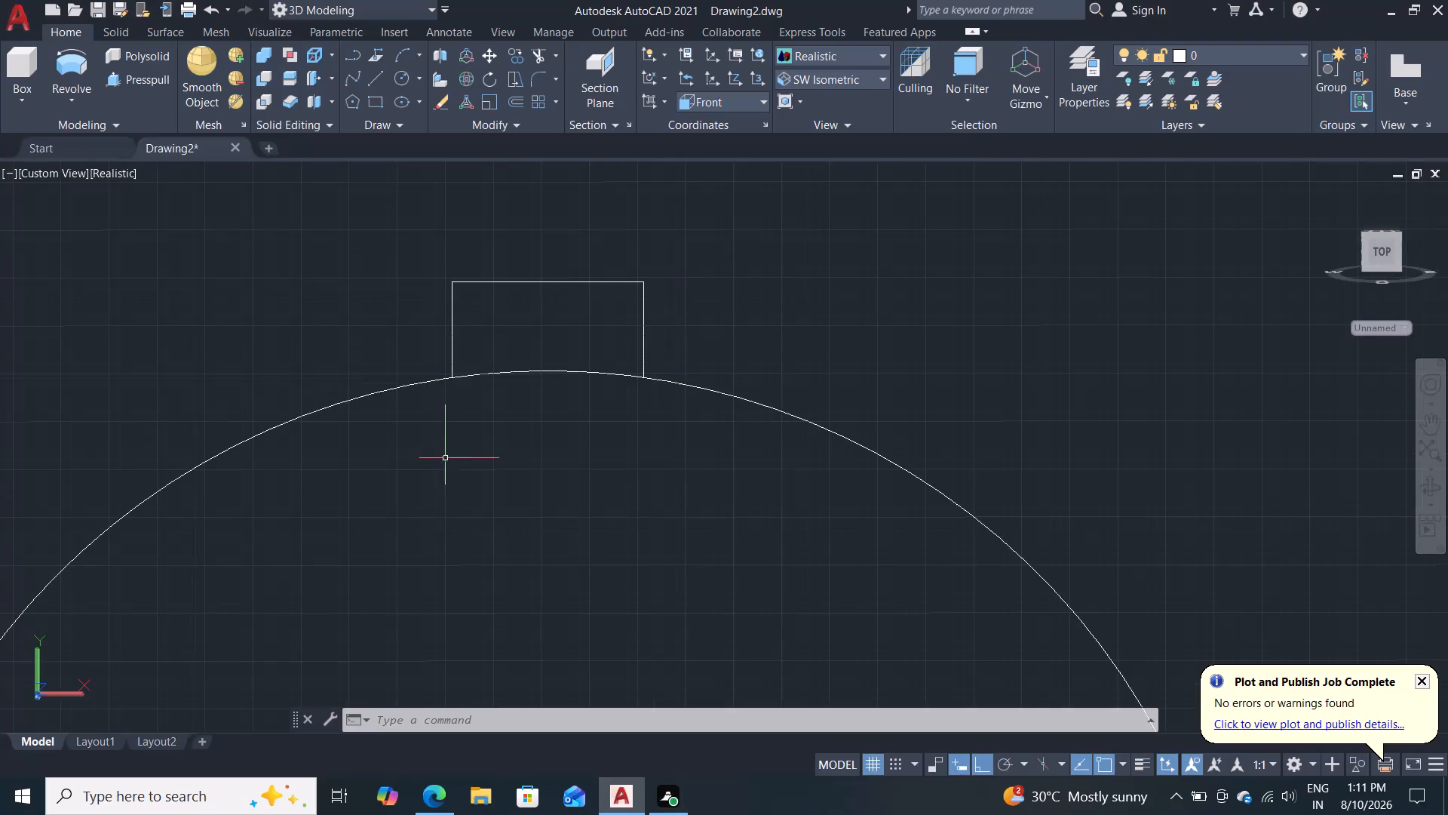
left_click_drag(753, 277, 695, 277)
left_click(342, 318)
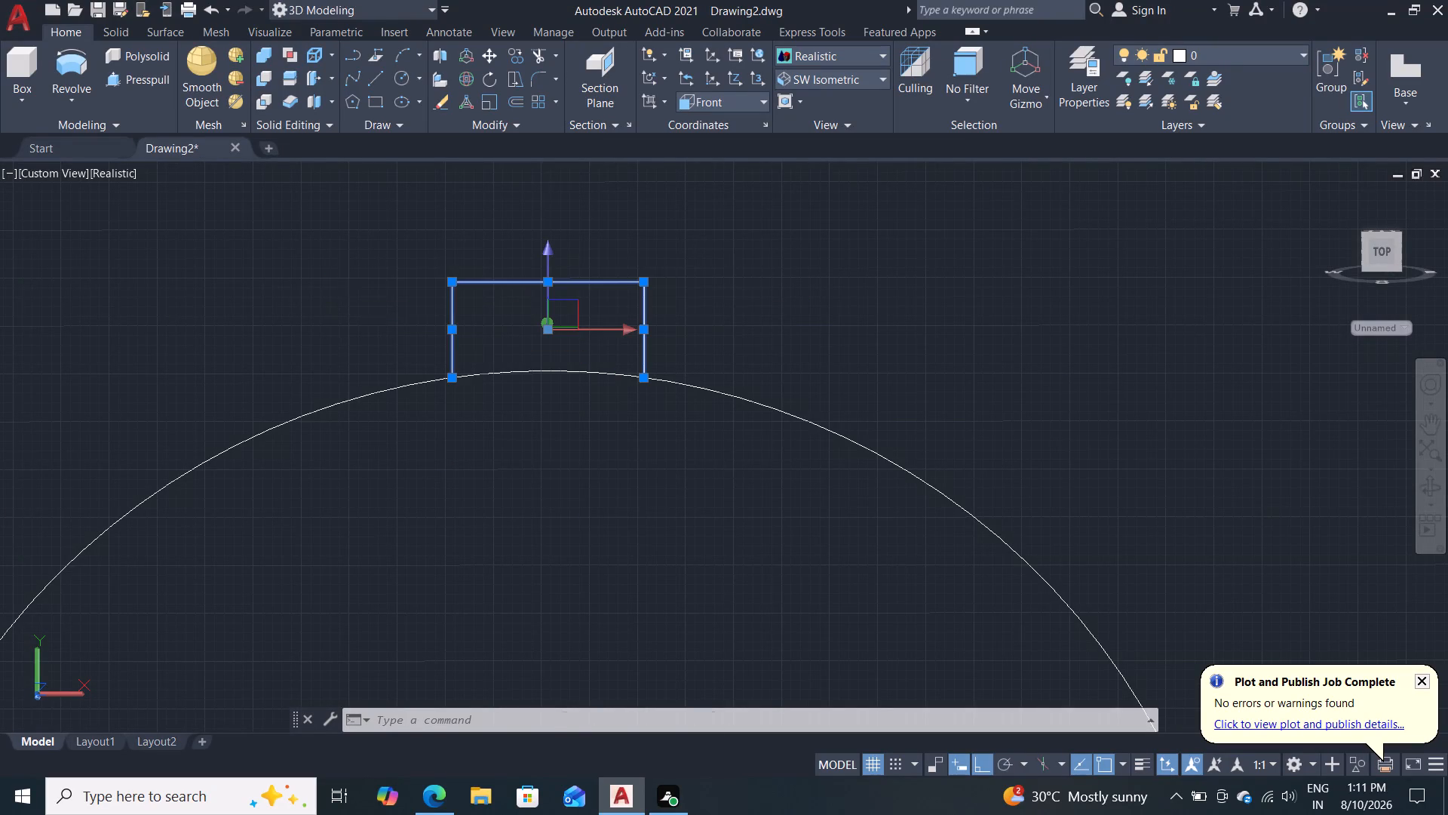
key("j")
key("Return")
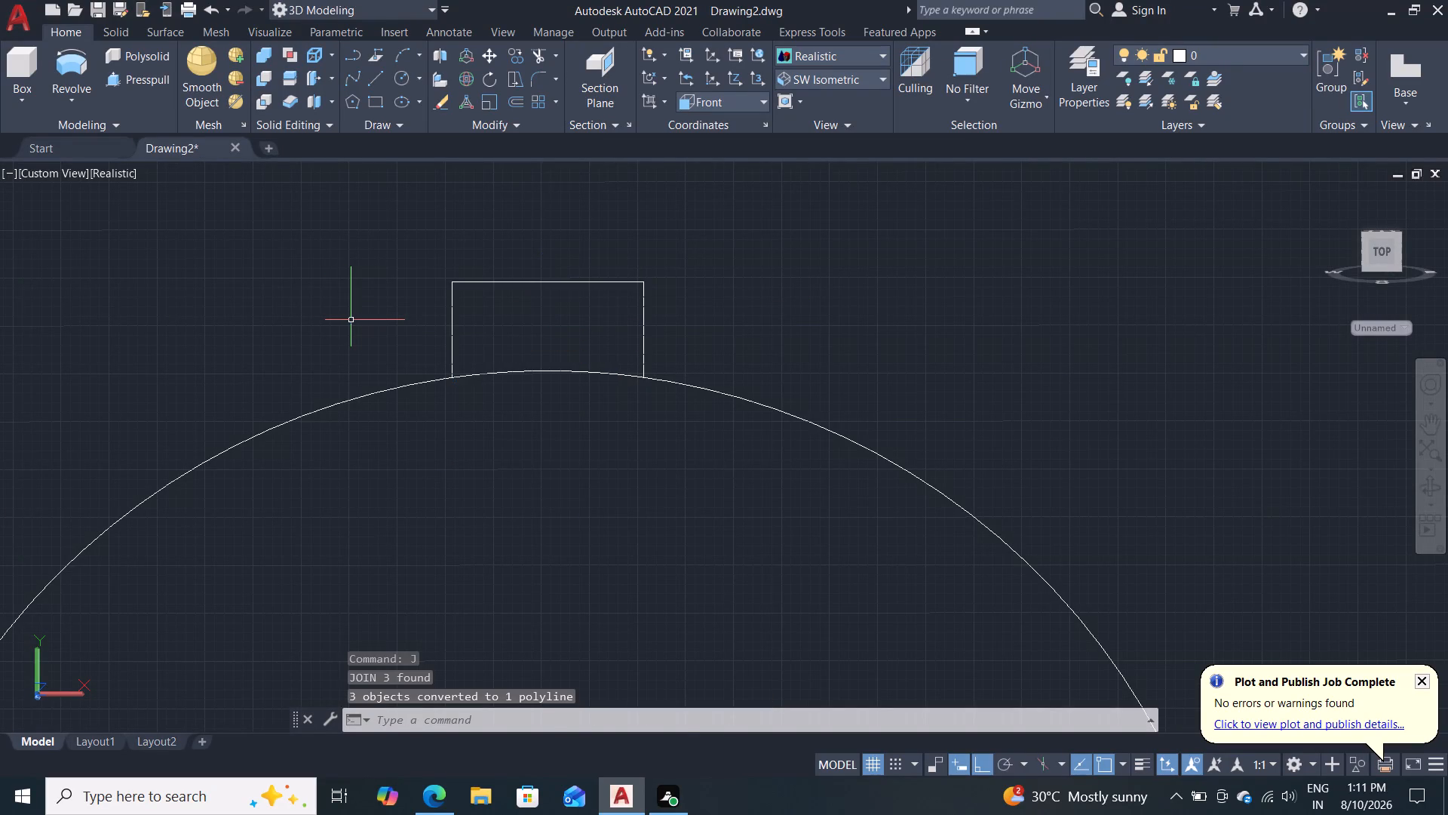
Create a polar array of the tab polyline around the circle's centre with 13 items over 360 degrees.
scroll(371, 329, "down", 2)
scroll(500, 425, "down", 1)
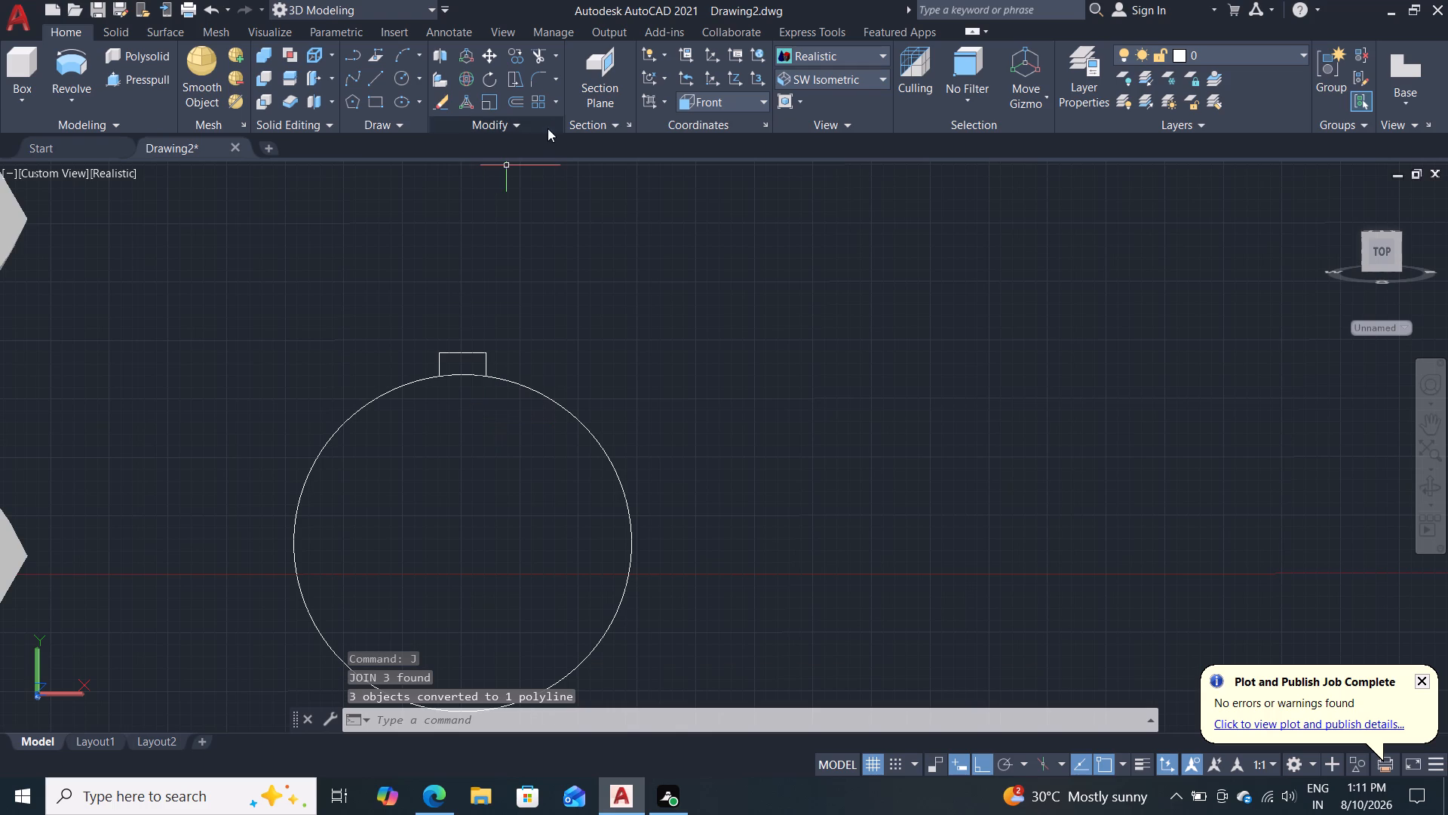
left_click(554, 103)
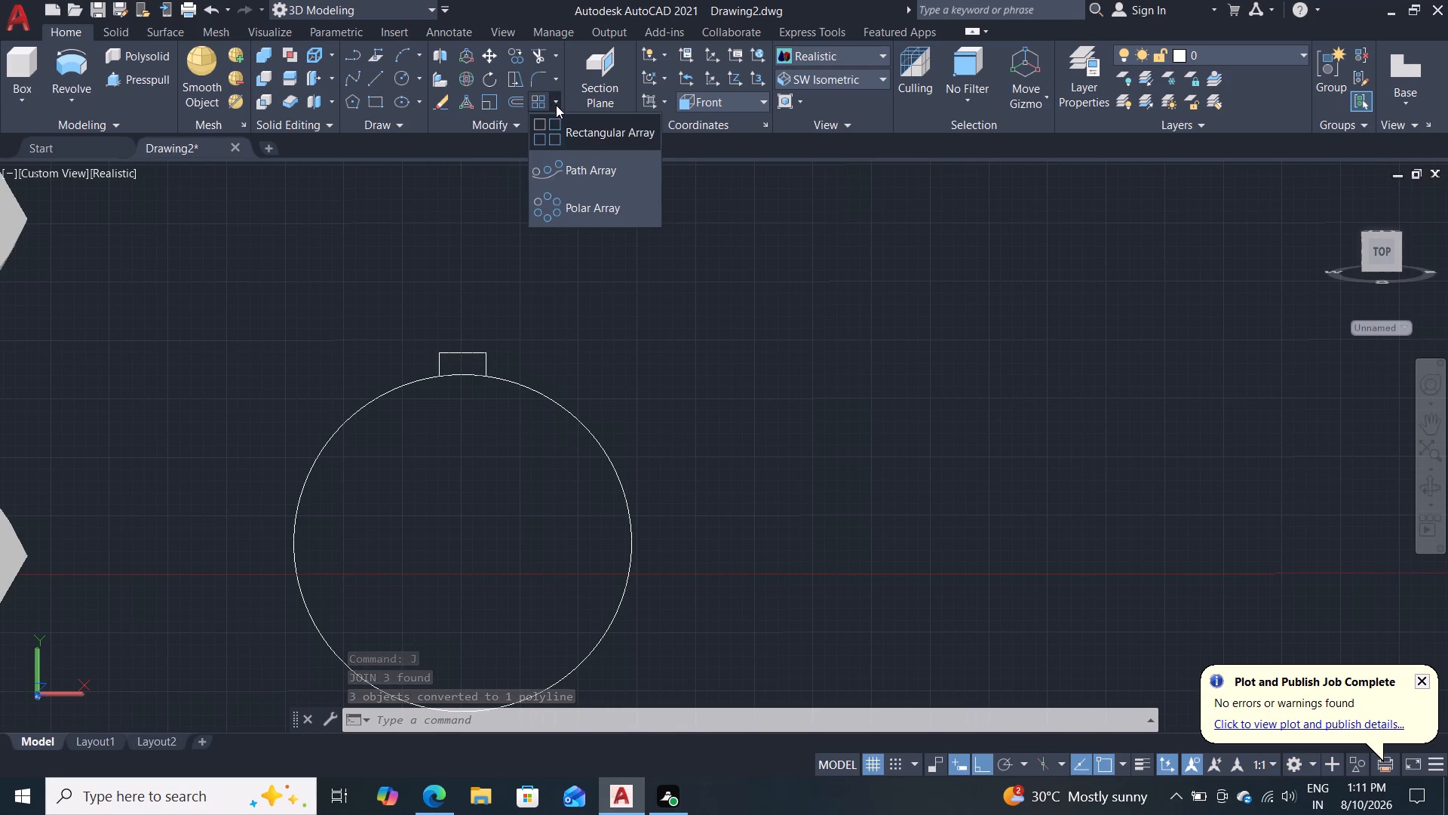
left_click(568, 202)
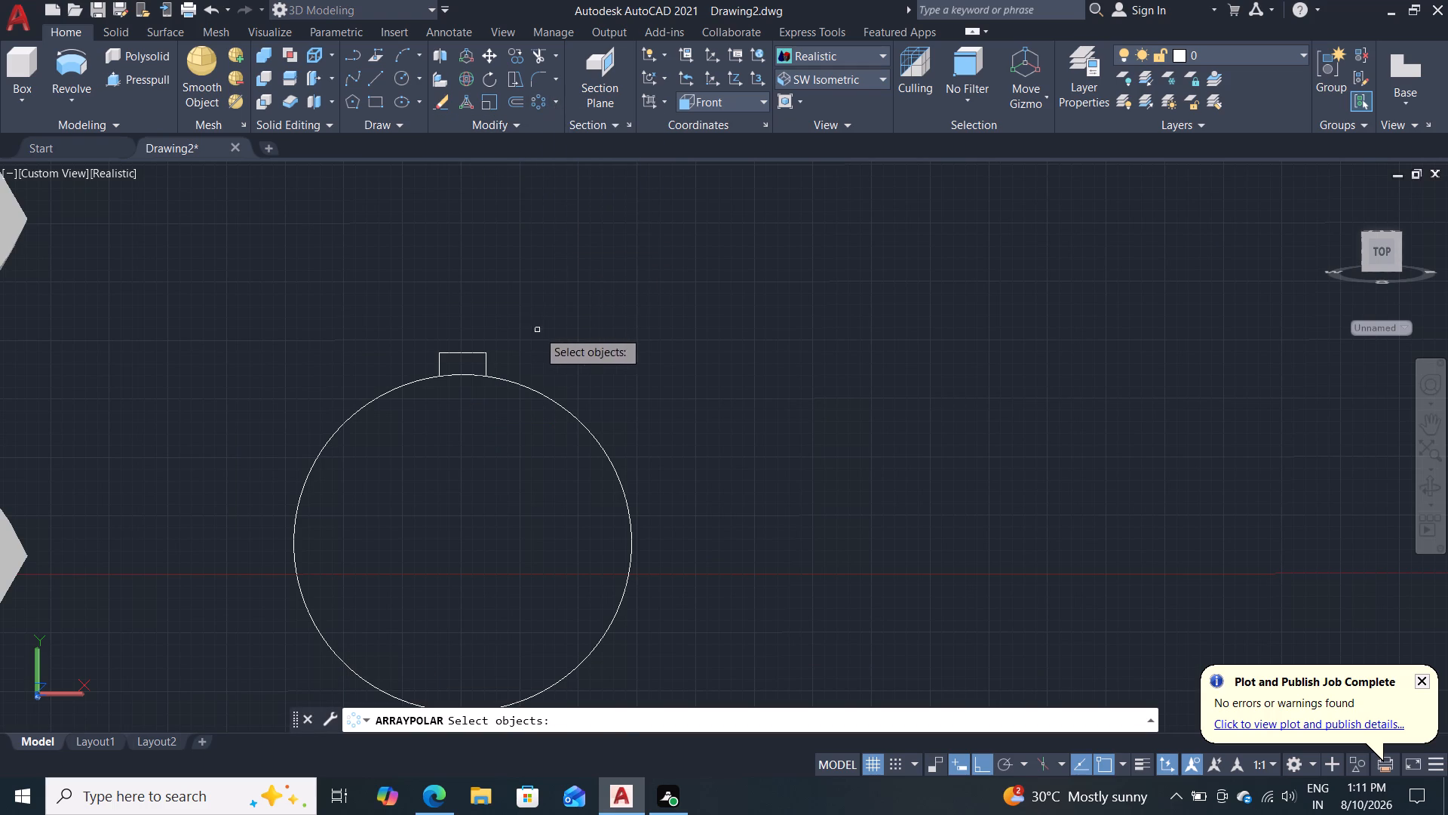
left_click(535, 328)
left_click(428, 369)
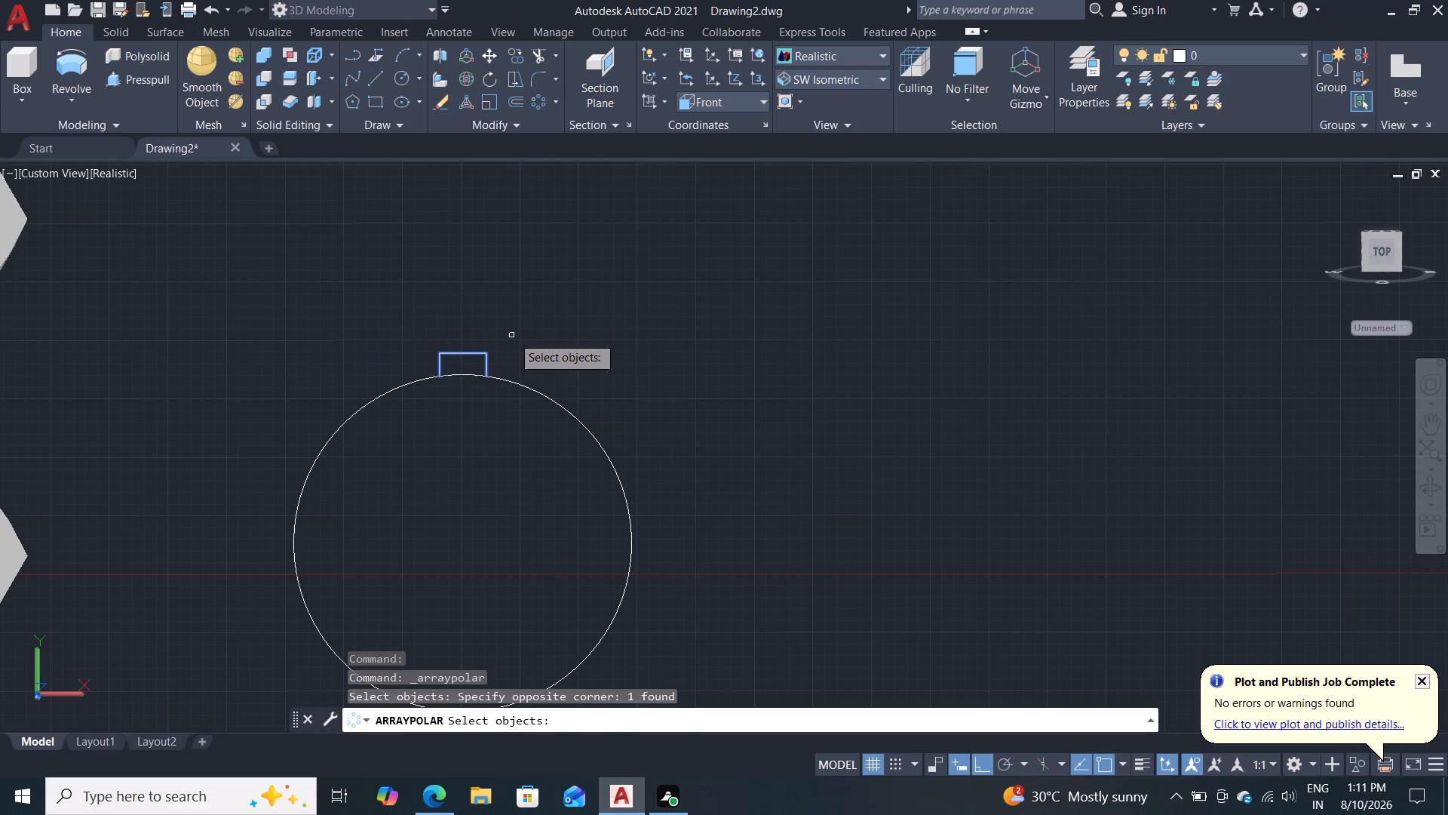
key("Return")
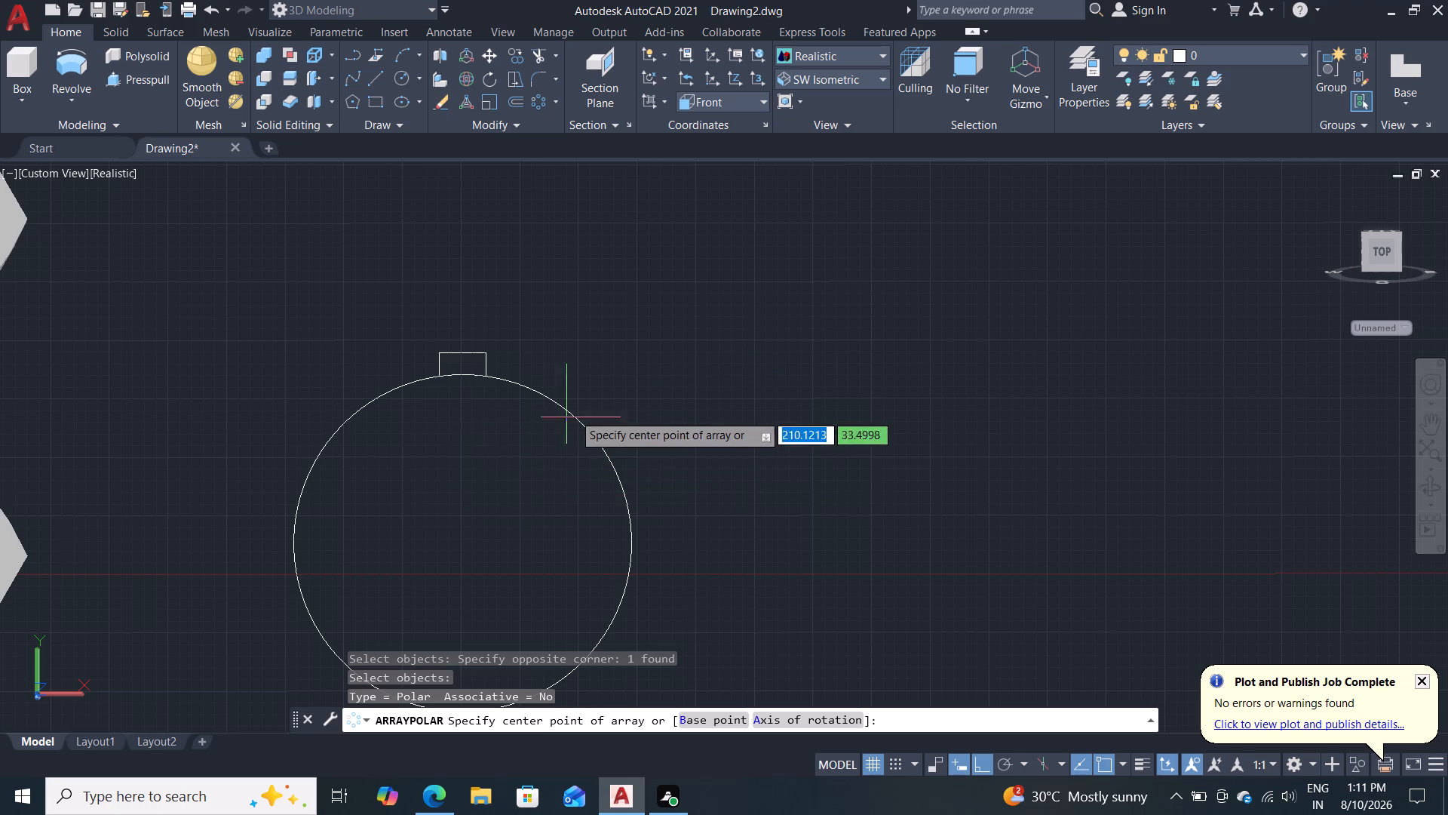
double_click(463, 546)
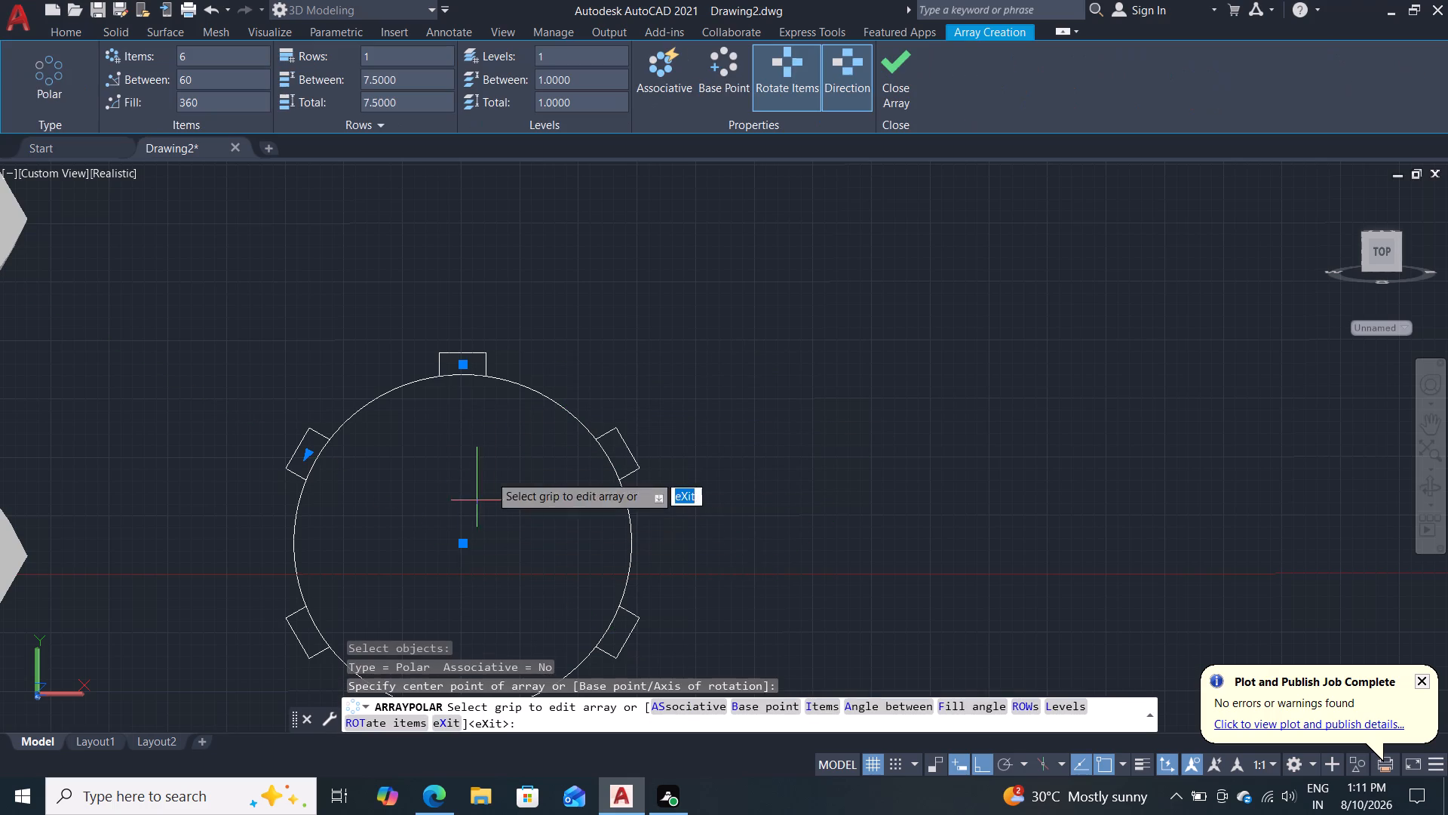
left_click_drag(232, 48, 179, 50)
left_click_drag(168, 50, 158, 50)
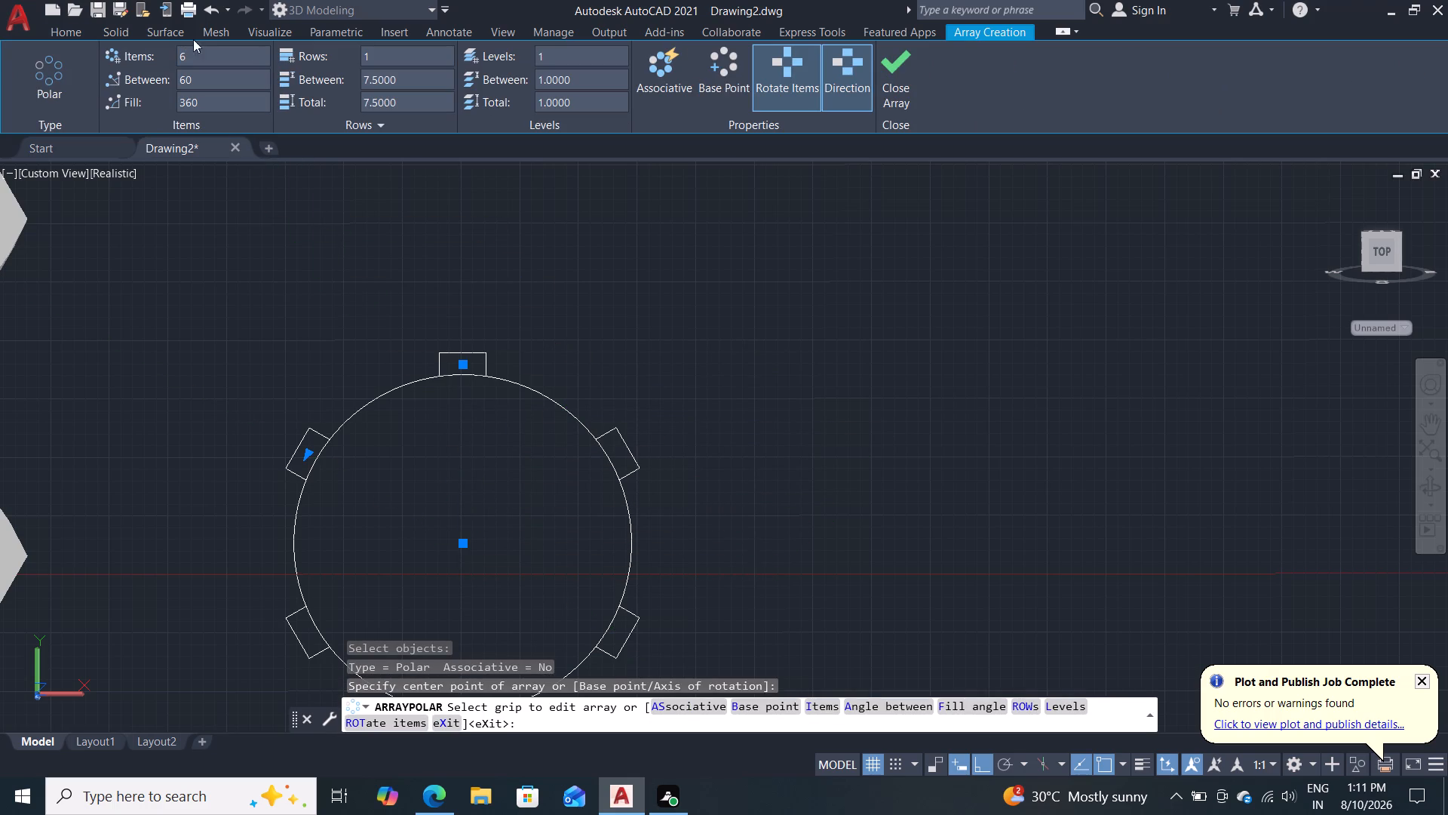
left_click_drag(203, 61, 164, 43)
type("13")
key("Return")
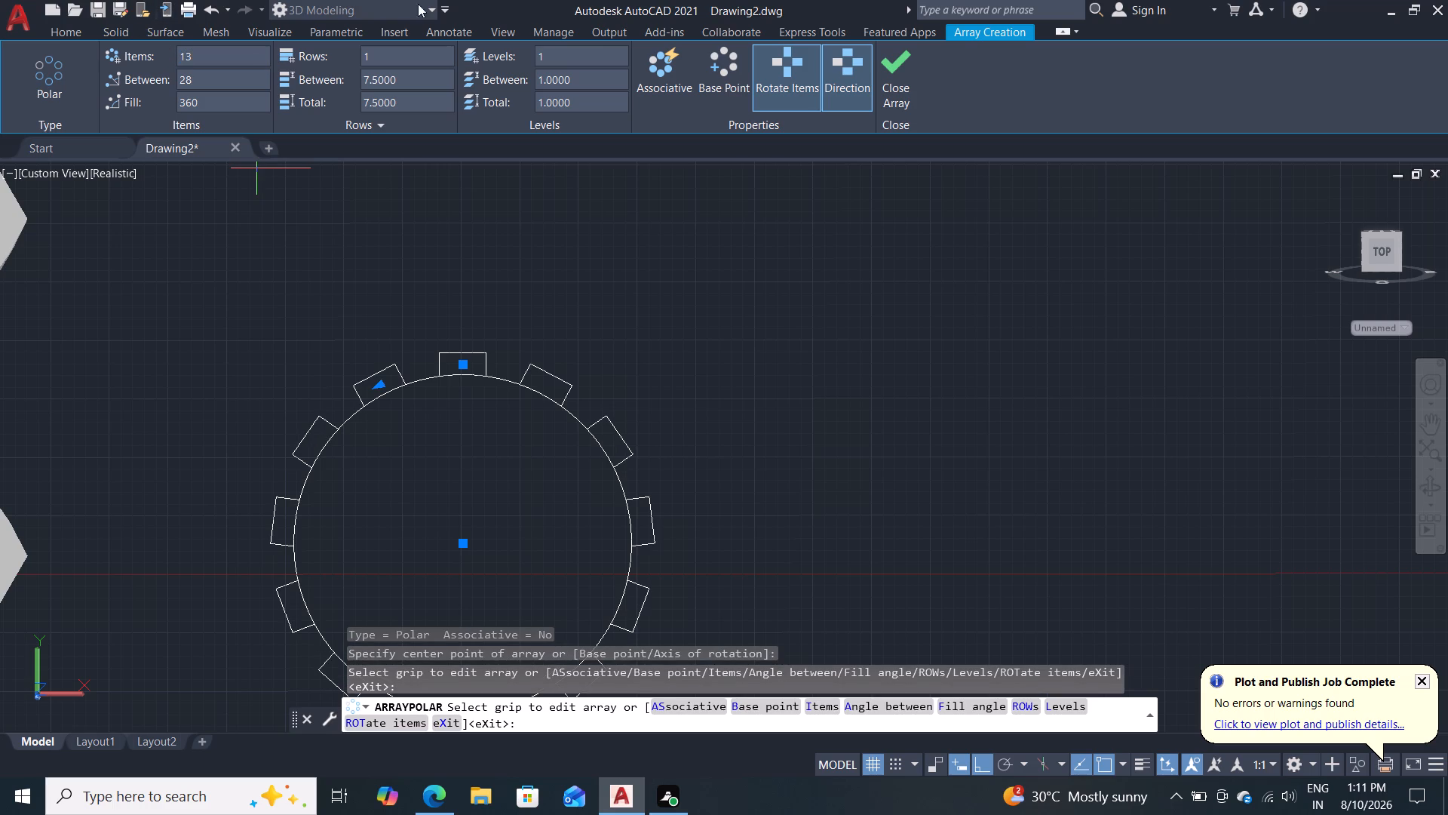
left_click(900, 69)
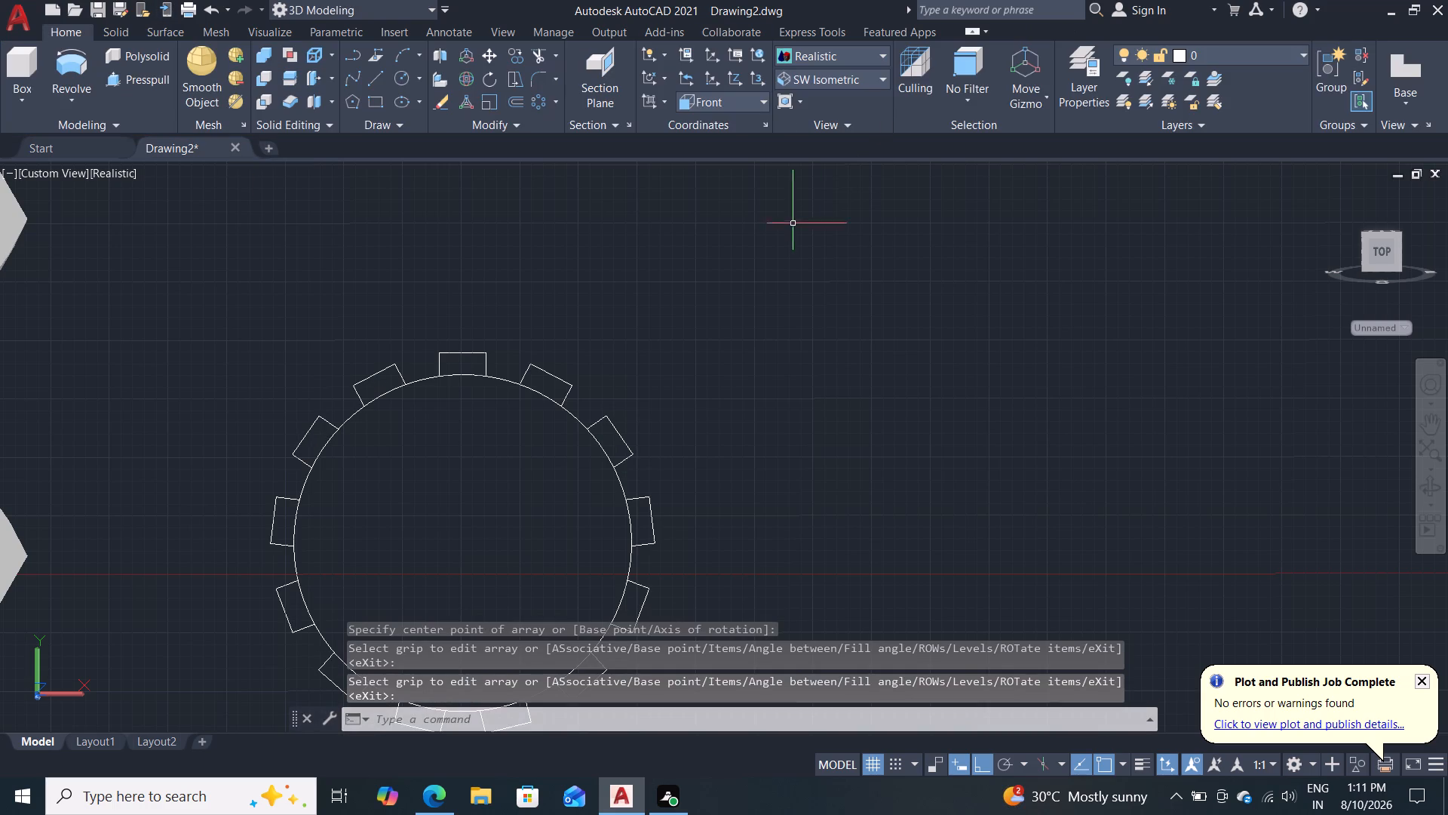
Trim away the circle's arcs inside all 13 tabs to leave one continuous toothed outline.
type("tr")
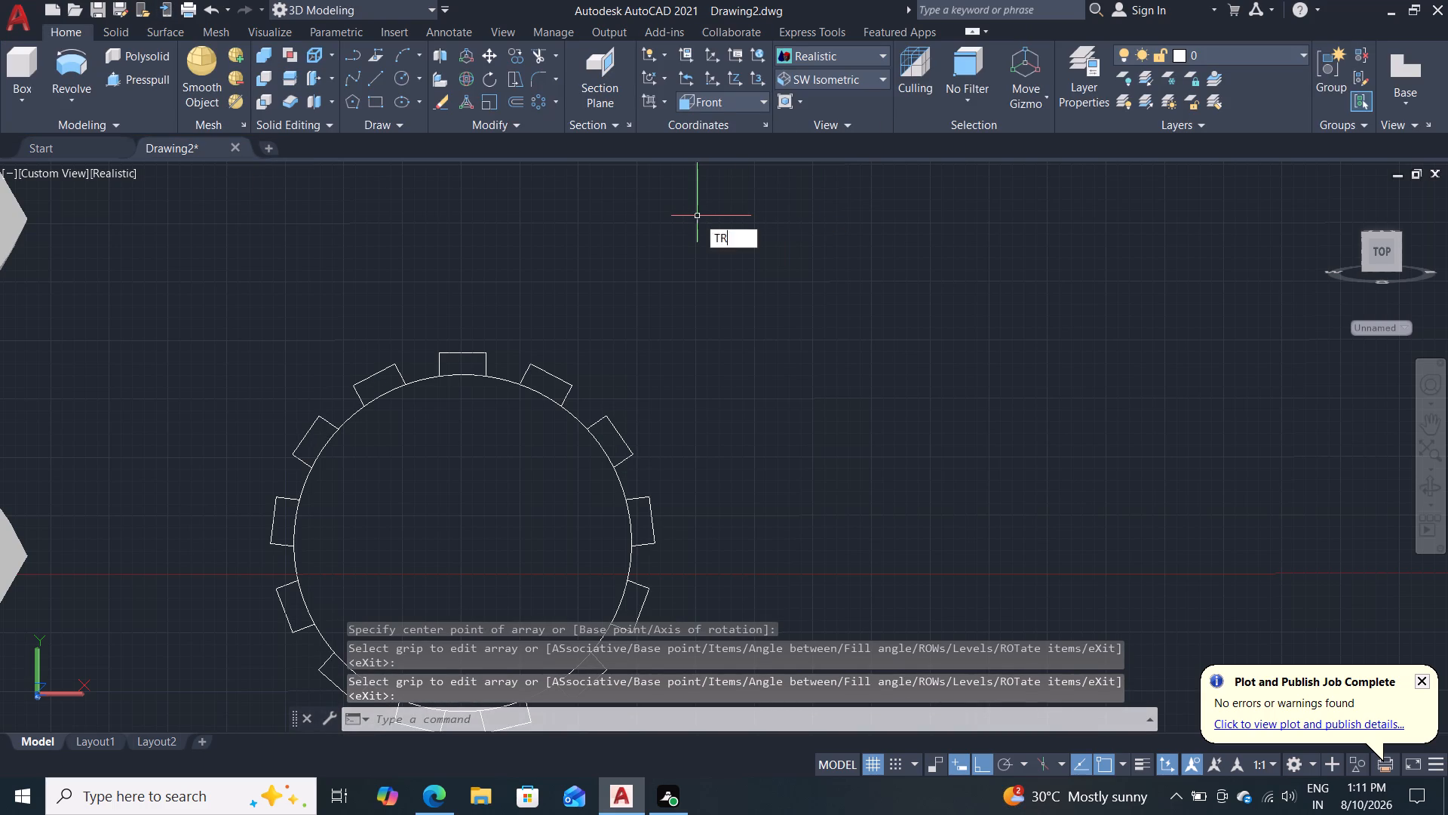
key("Return")
left_click(460, 376)
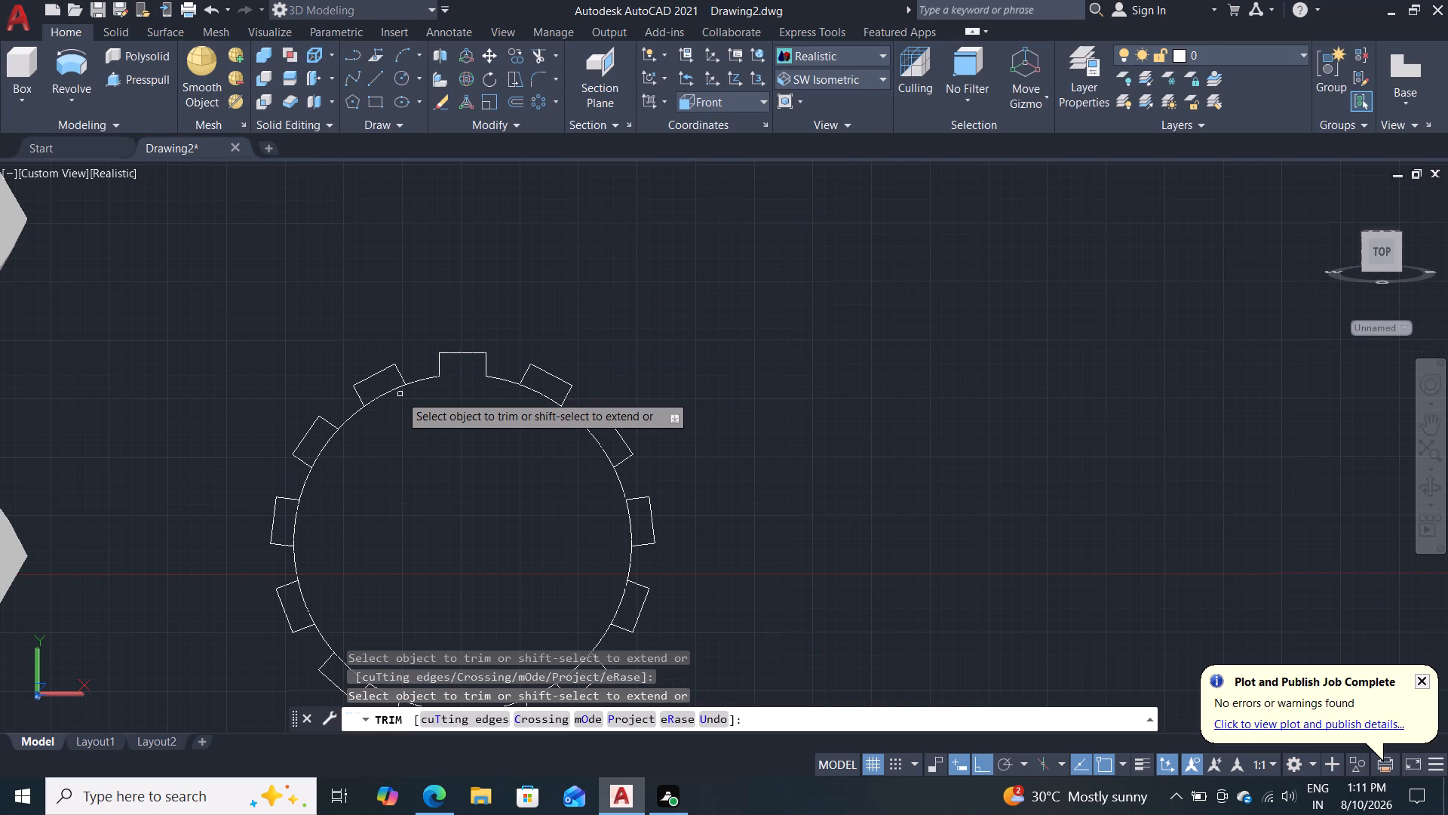
left_click(390, 394)
left_click(324, 452)
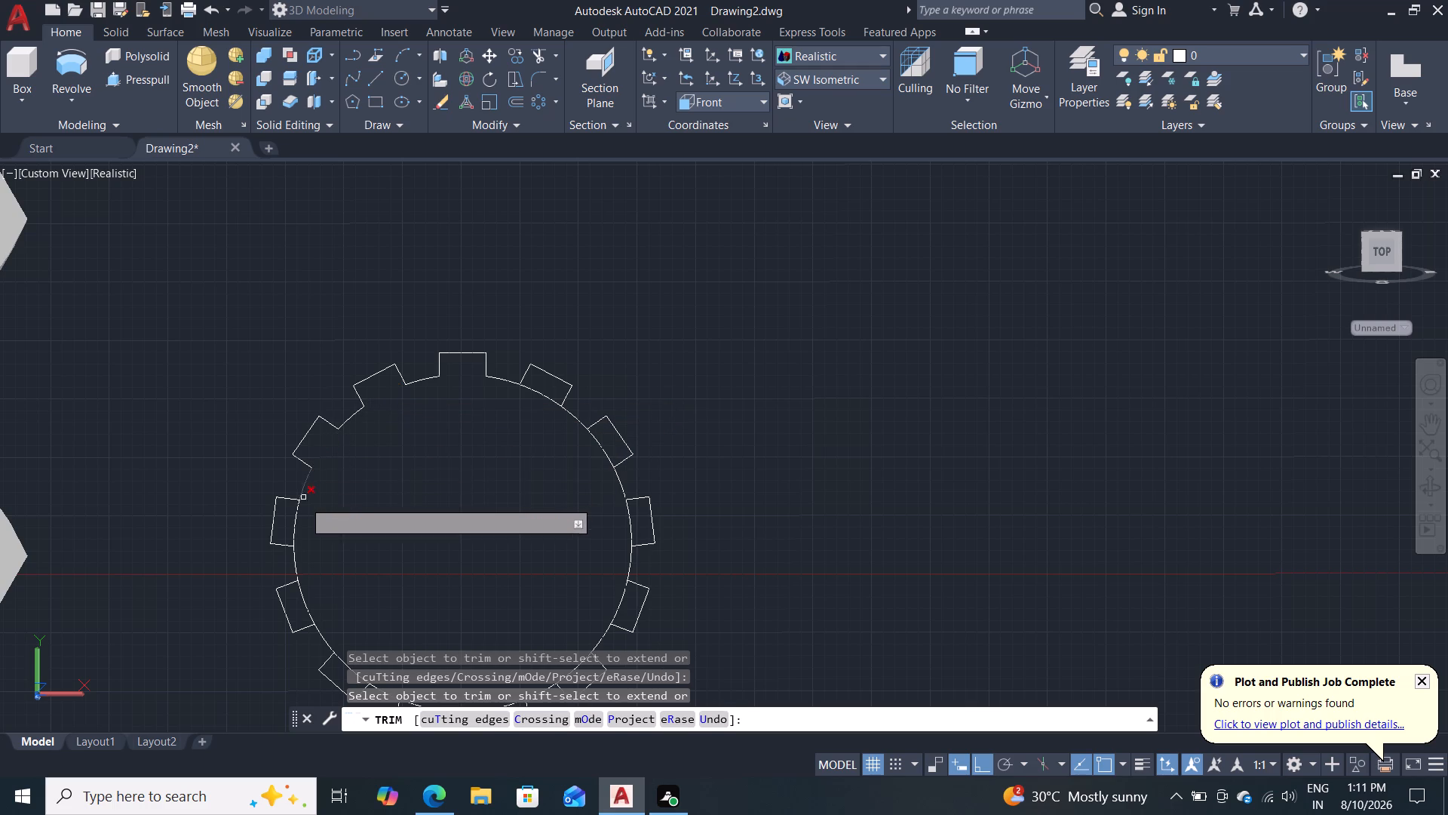
left_click(294, 526)
double_click(305, 596)
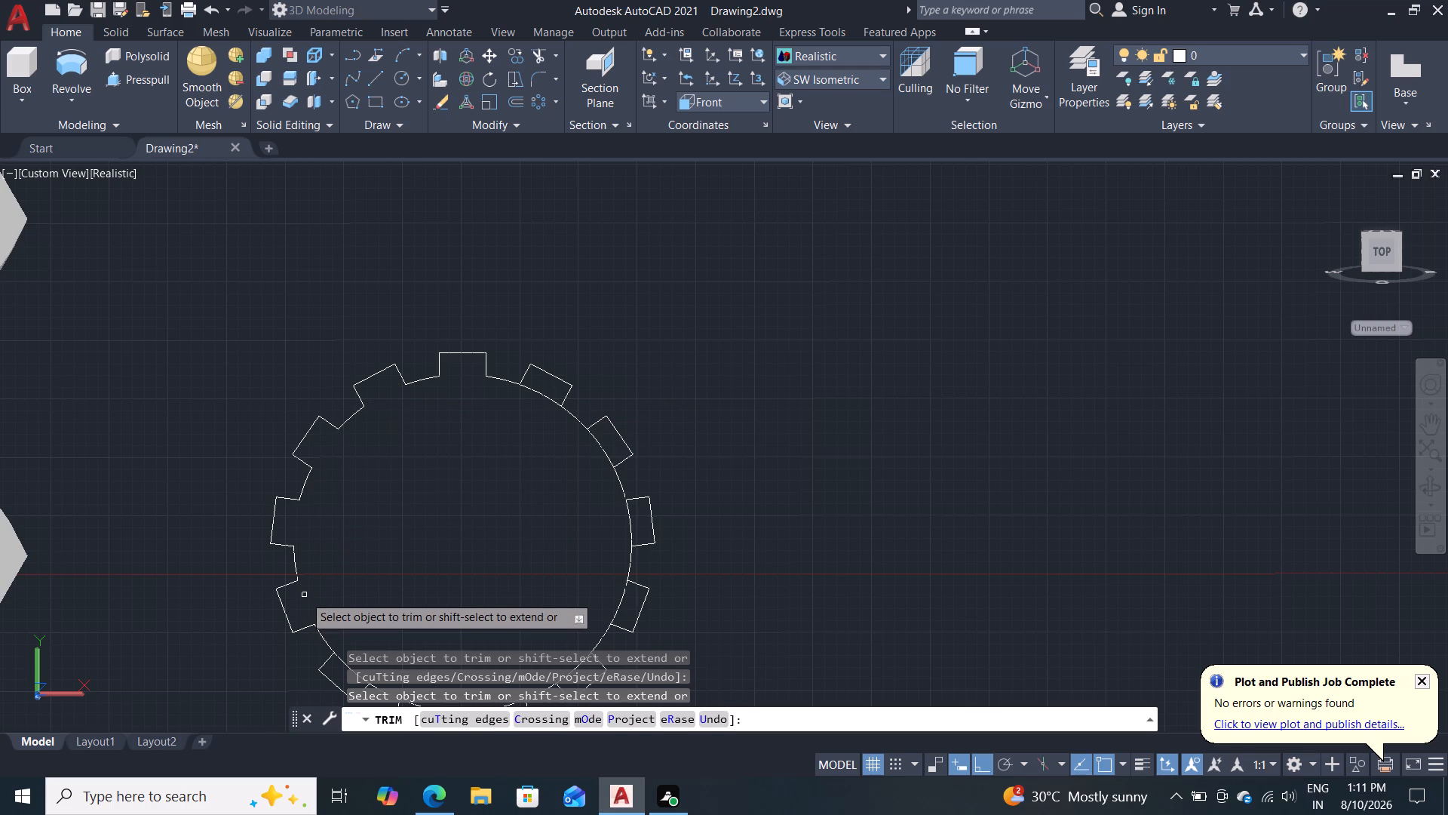
middle_click_drag(393, 556, 401, 409)
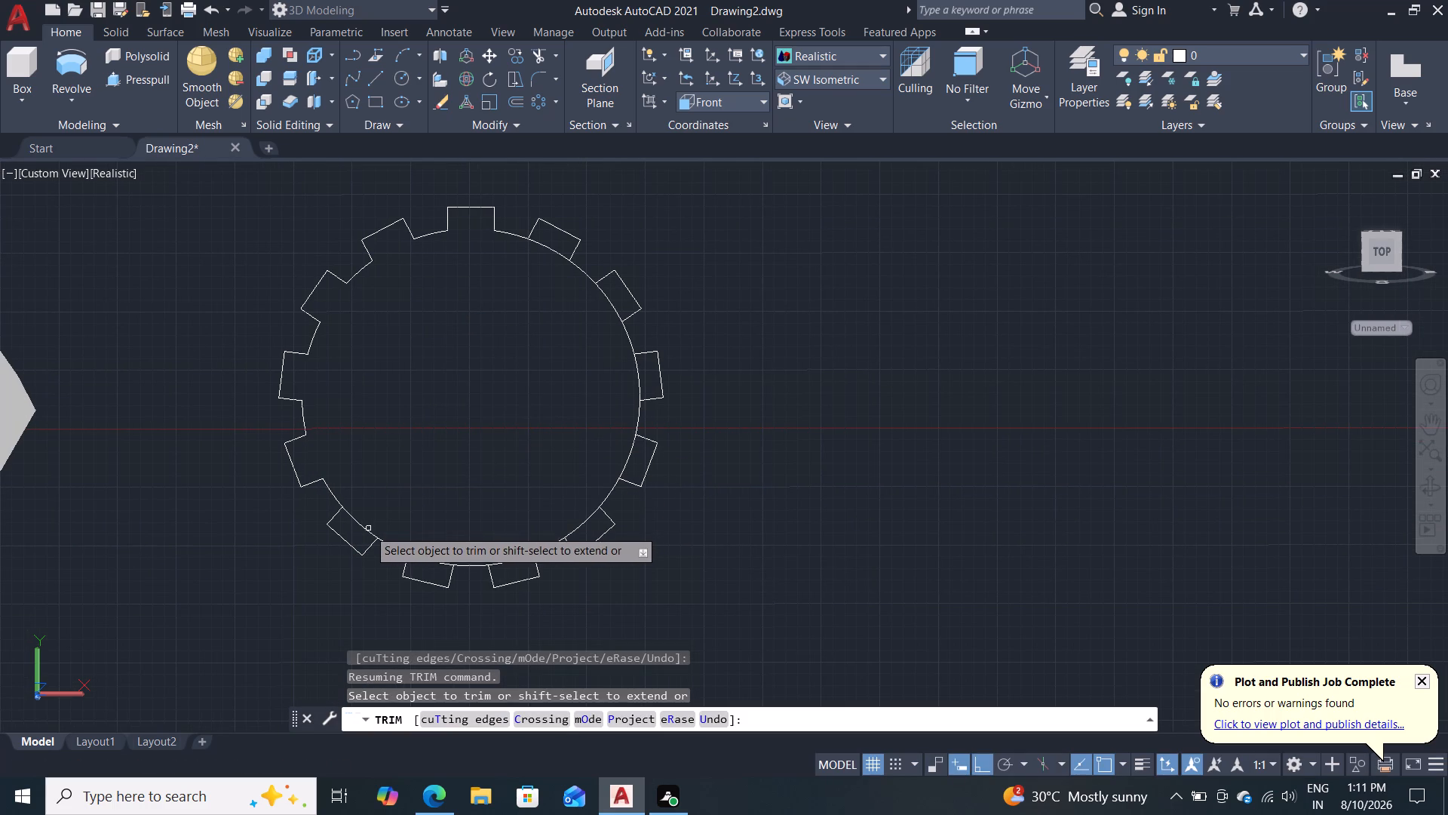
left_click(365, 530)
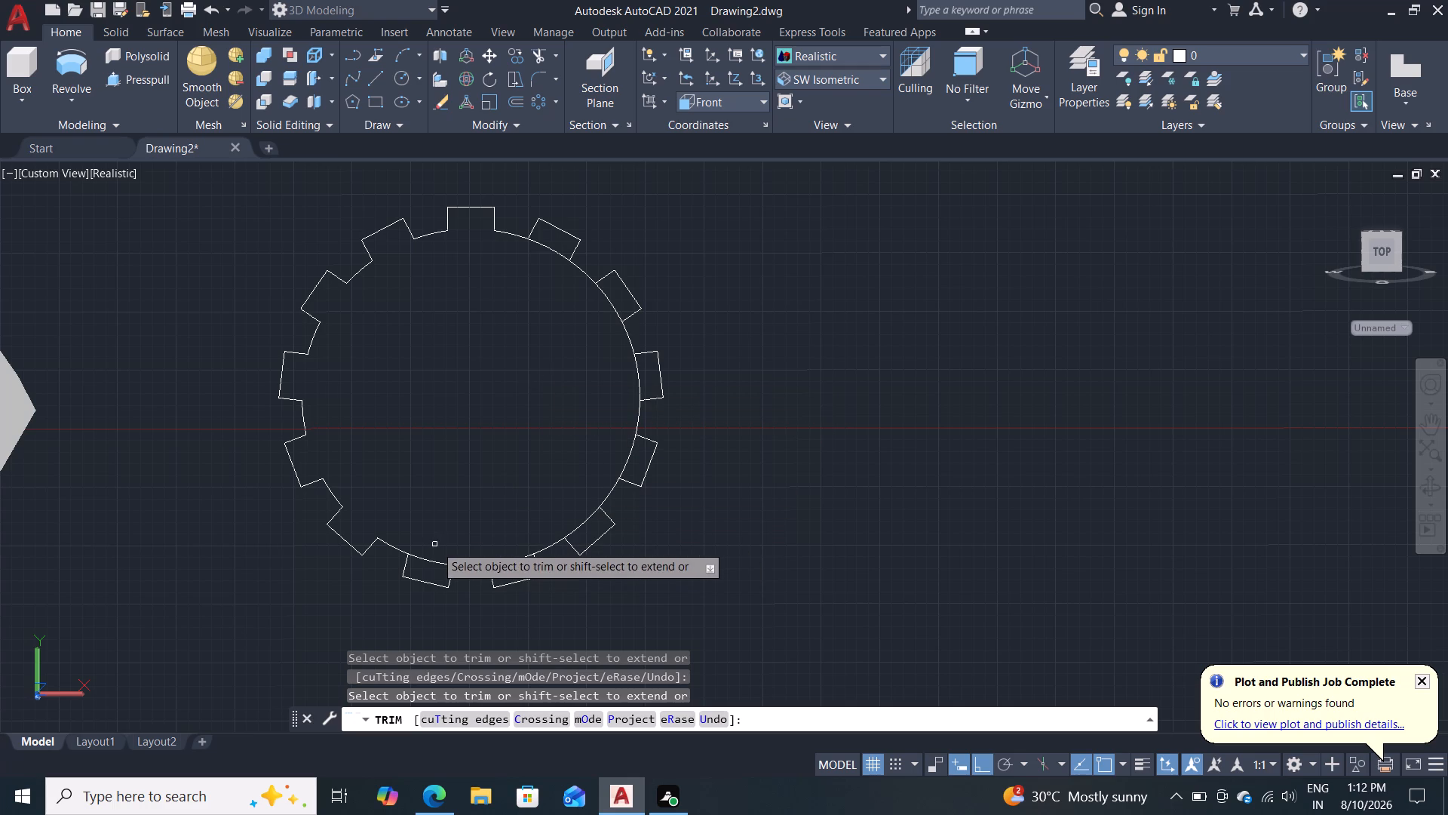
left_click(436, 567)
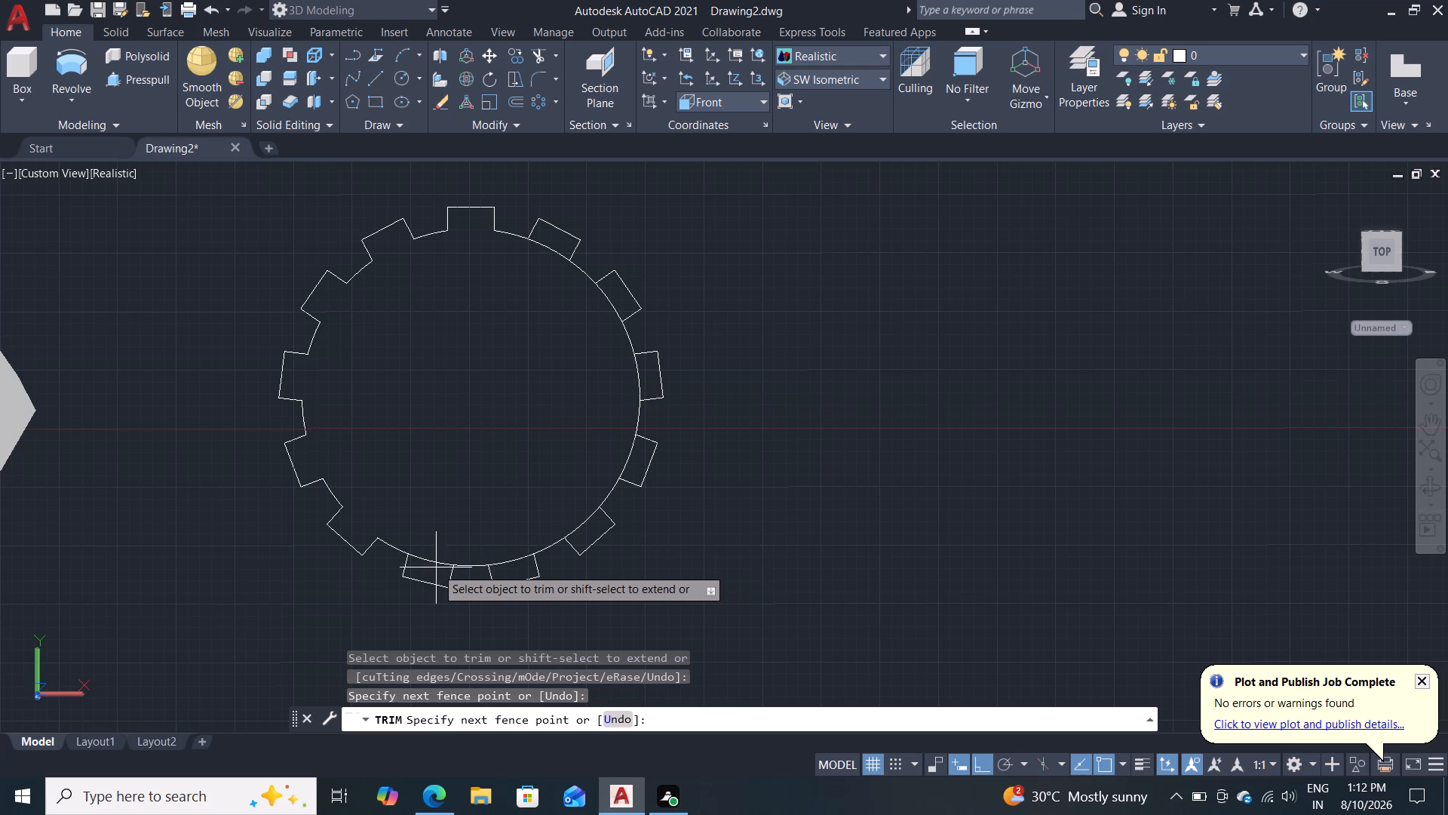
left_click(435, 534)
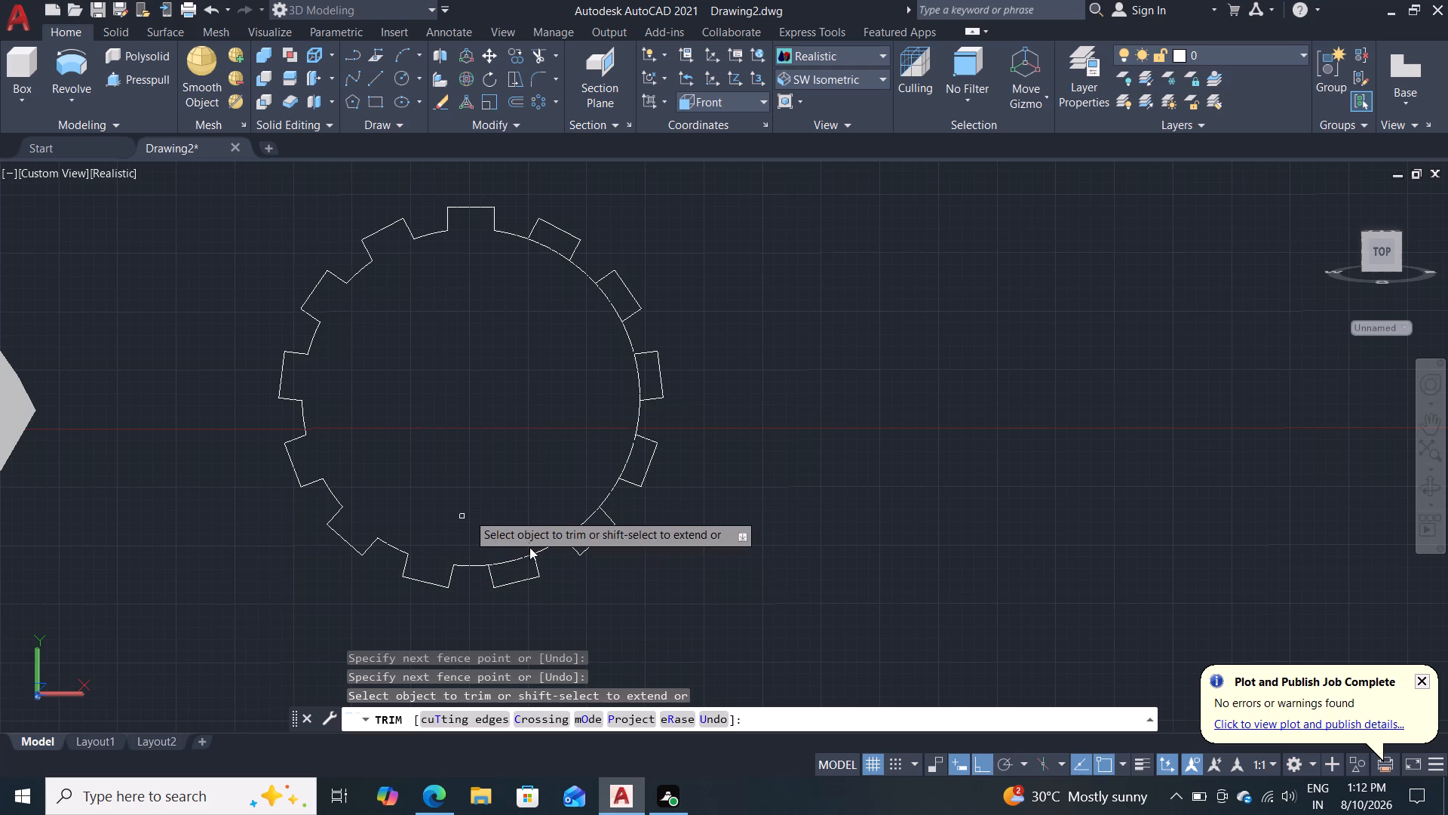
left_click(517, 560)
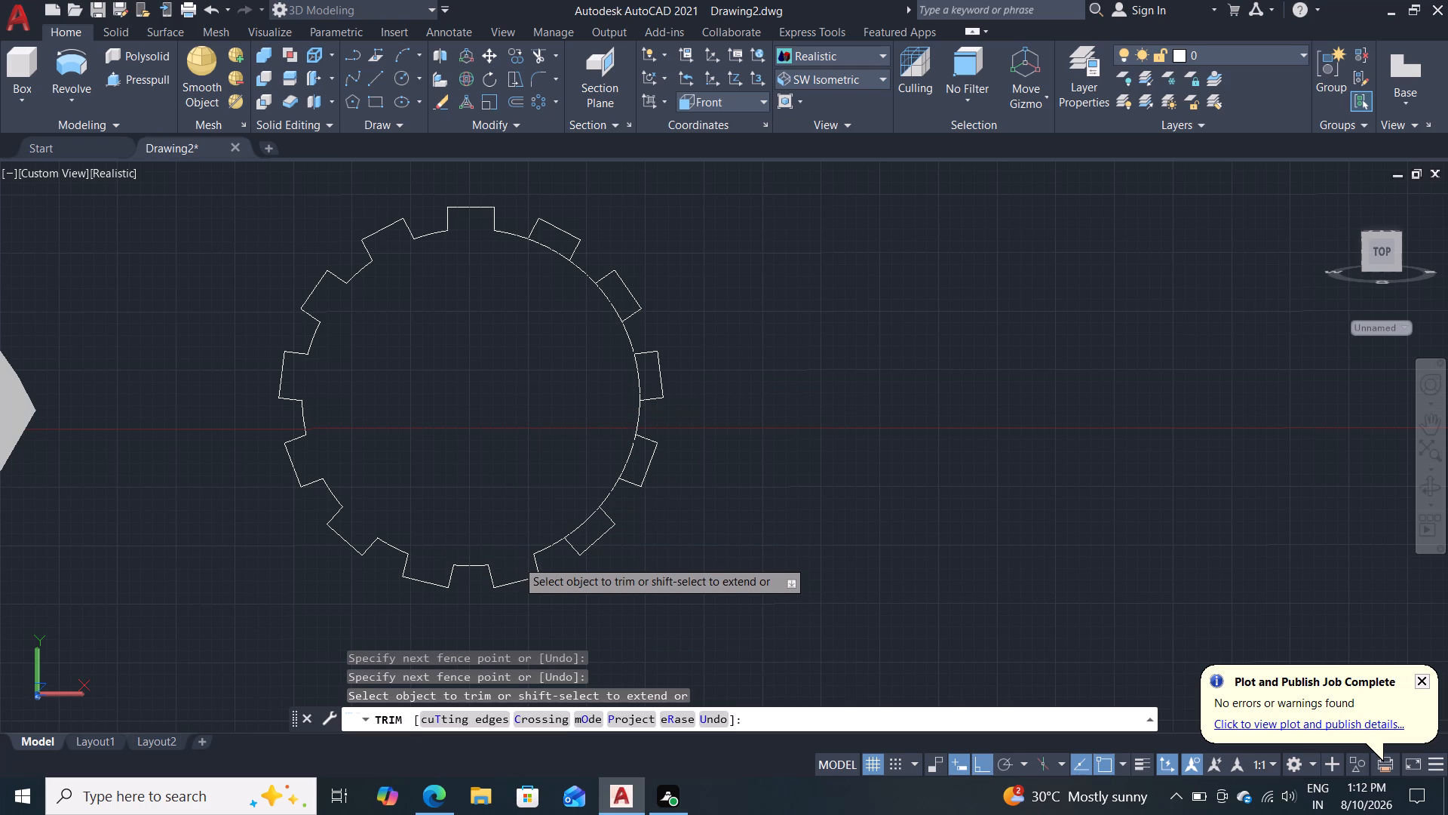
left_click(581, 531)
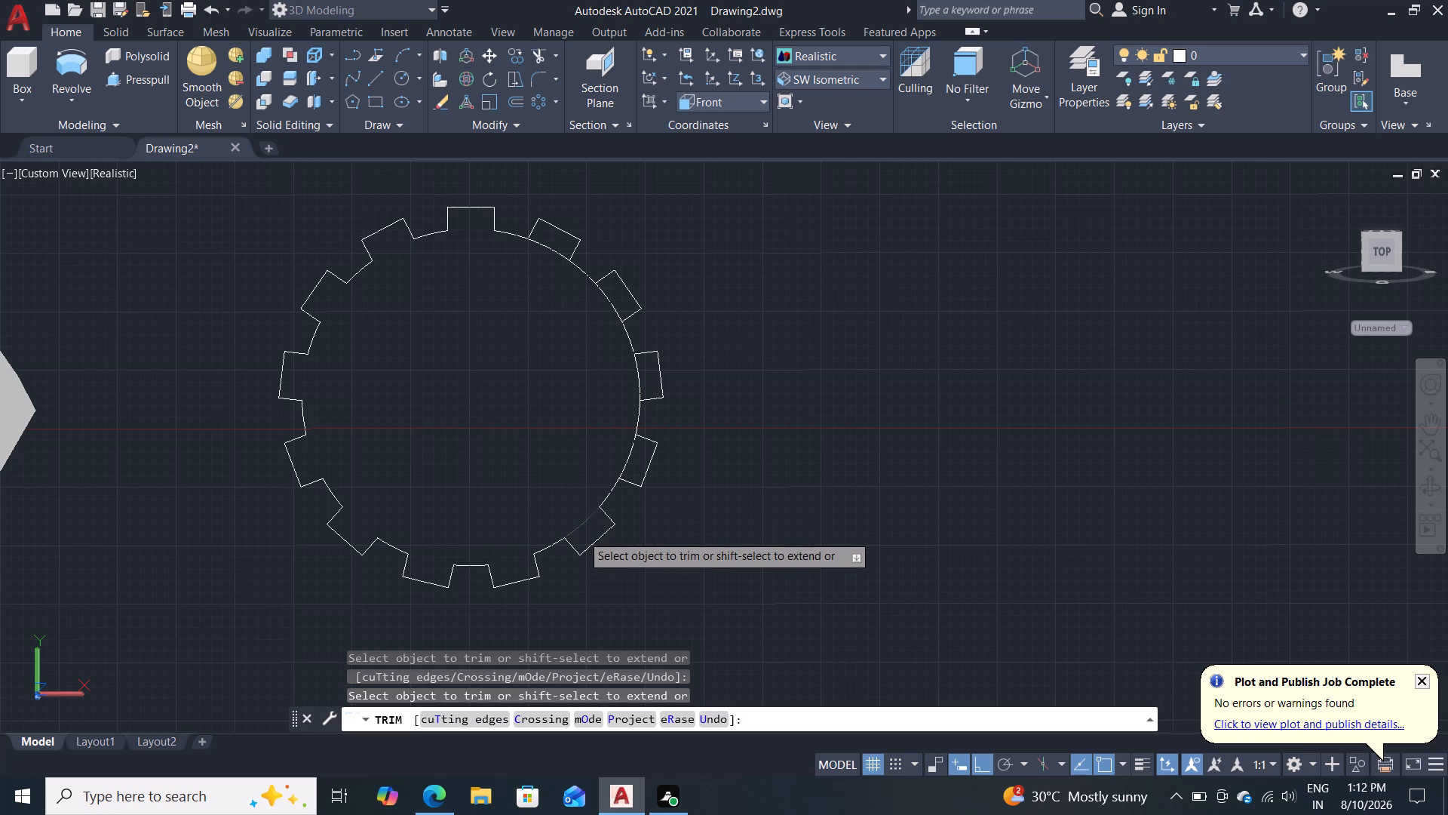
left_click(629, 455)
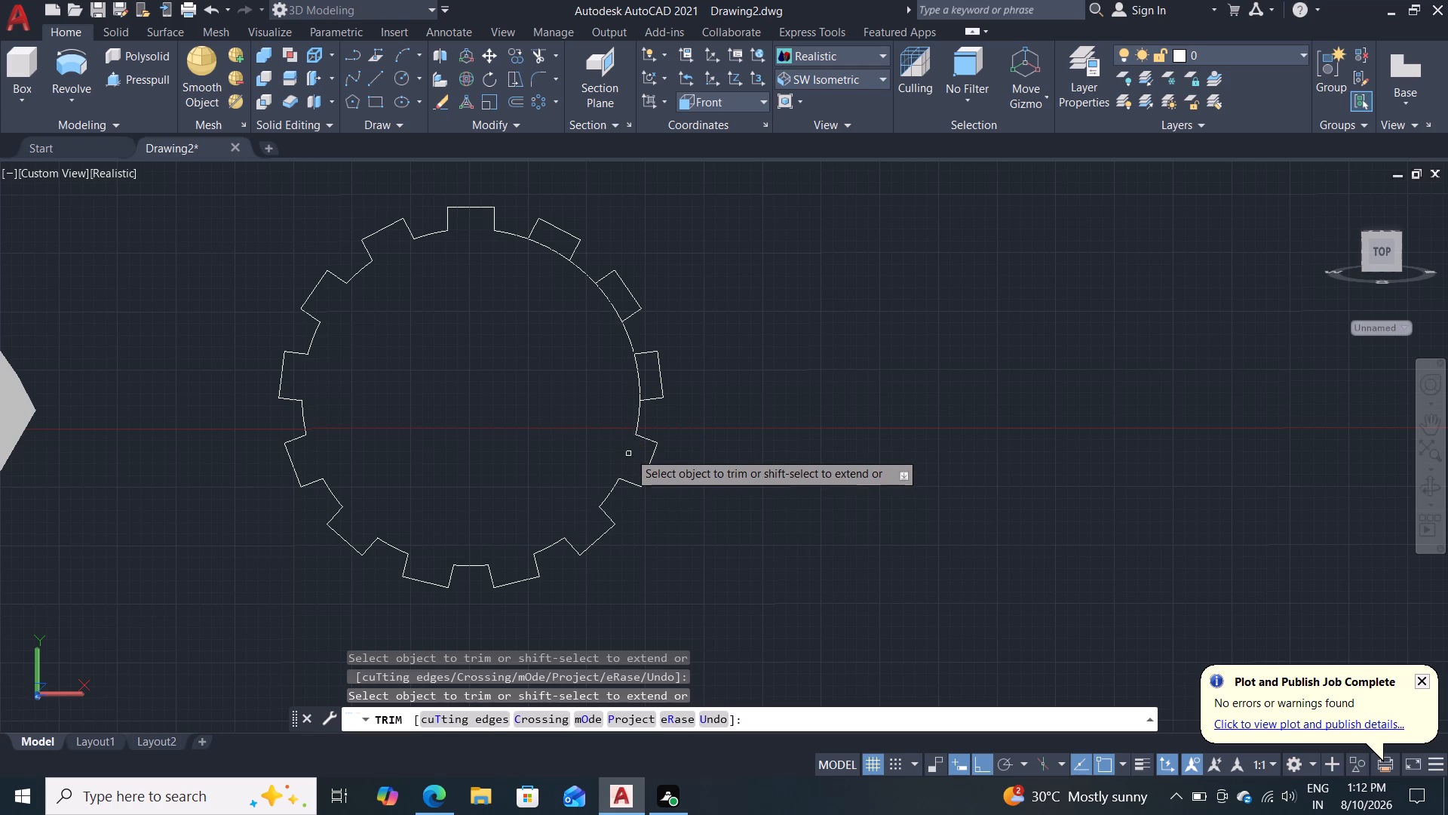
left_click(643, 383)
left_click(630, 383)
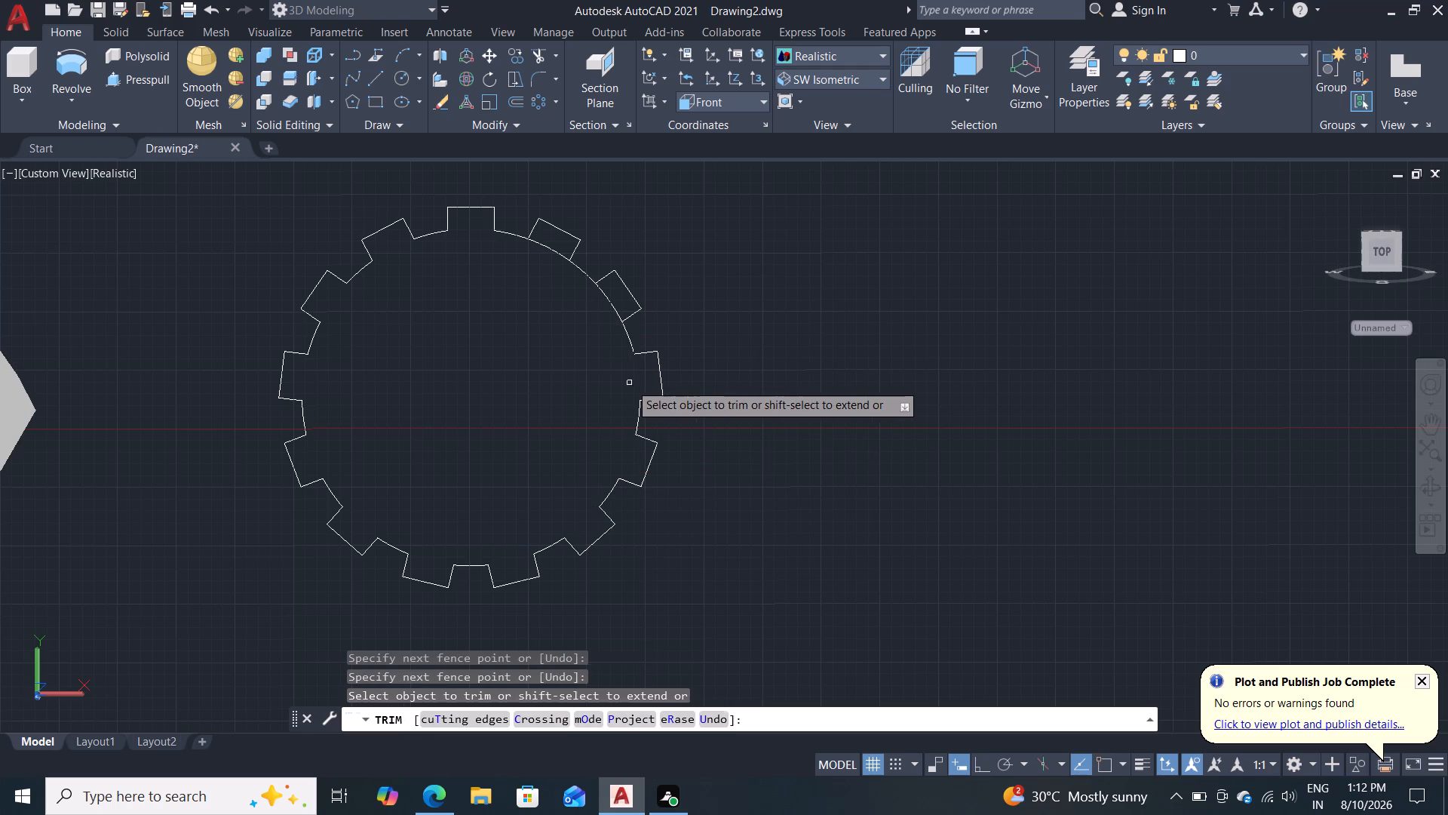
left_click(613, 307)
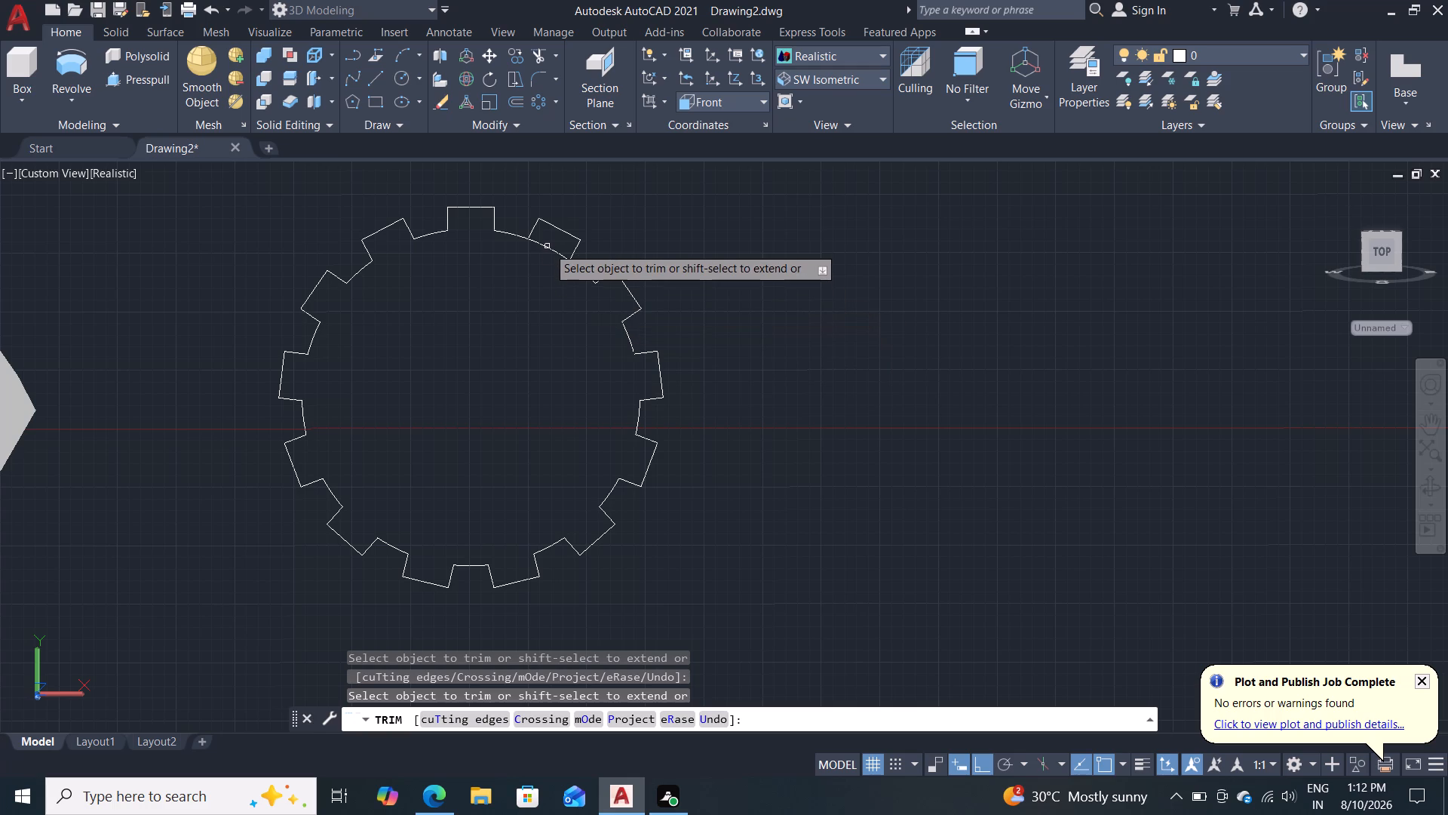
left_click(548, 247)
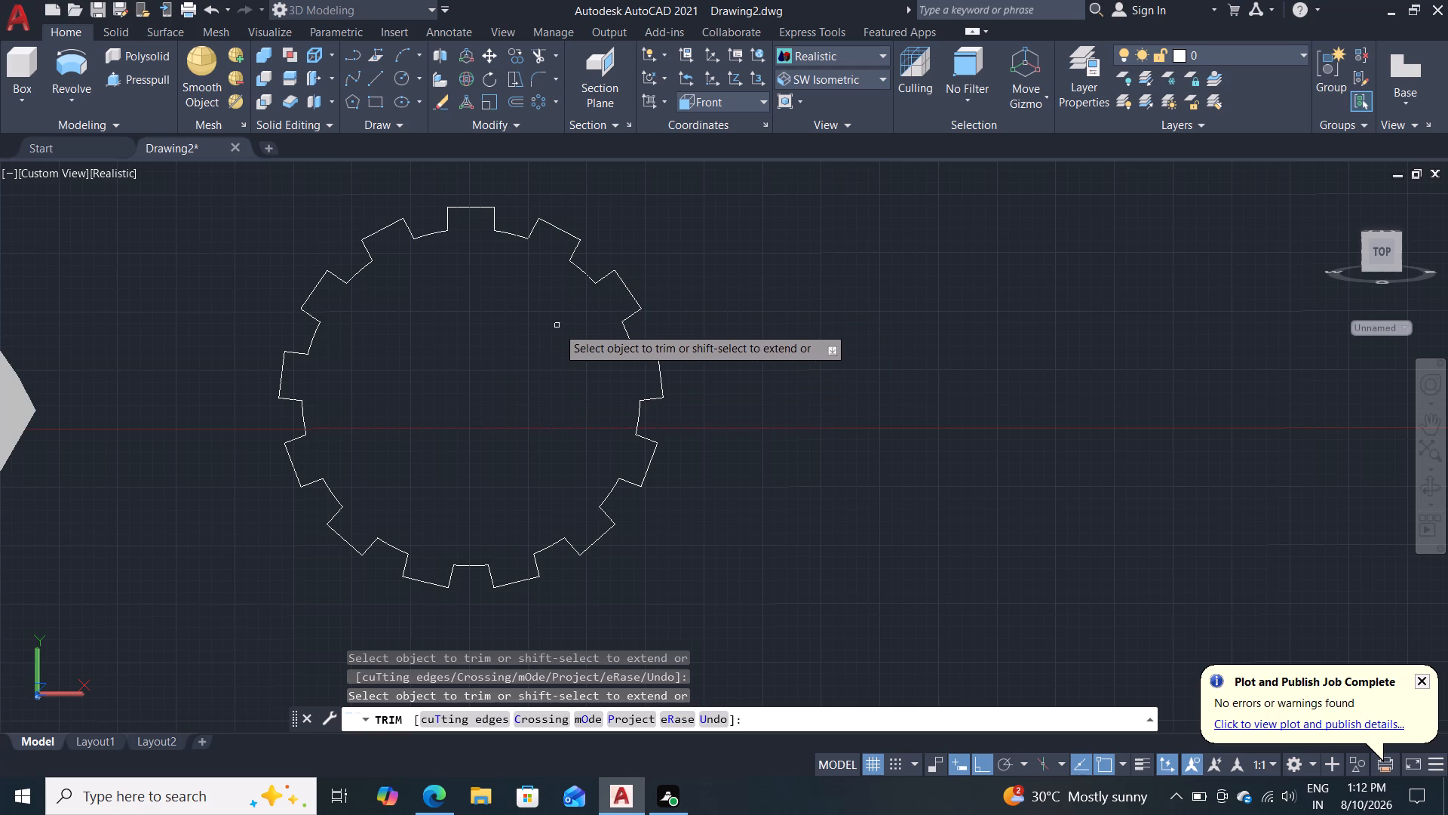
key("Escape")
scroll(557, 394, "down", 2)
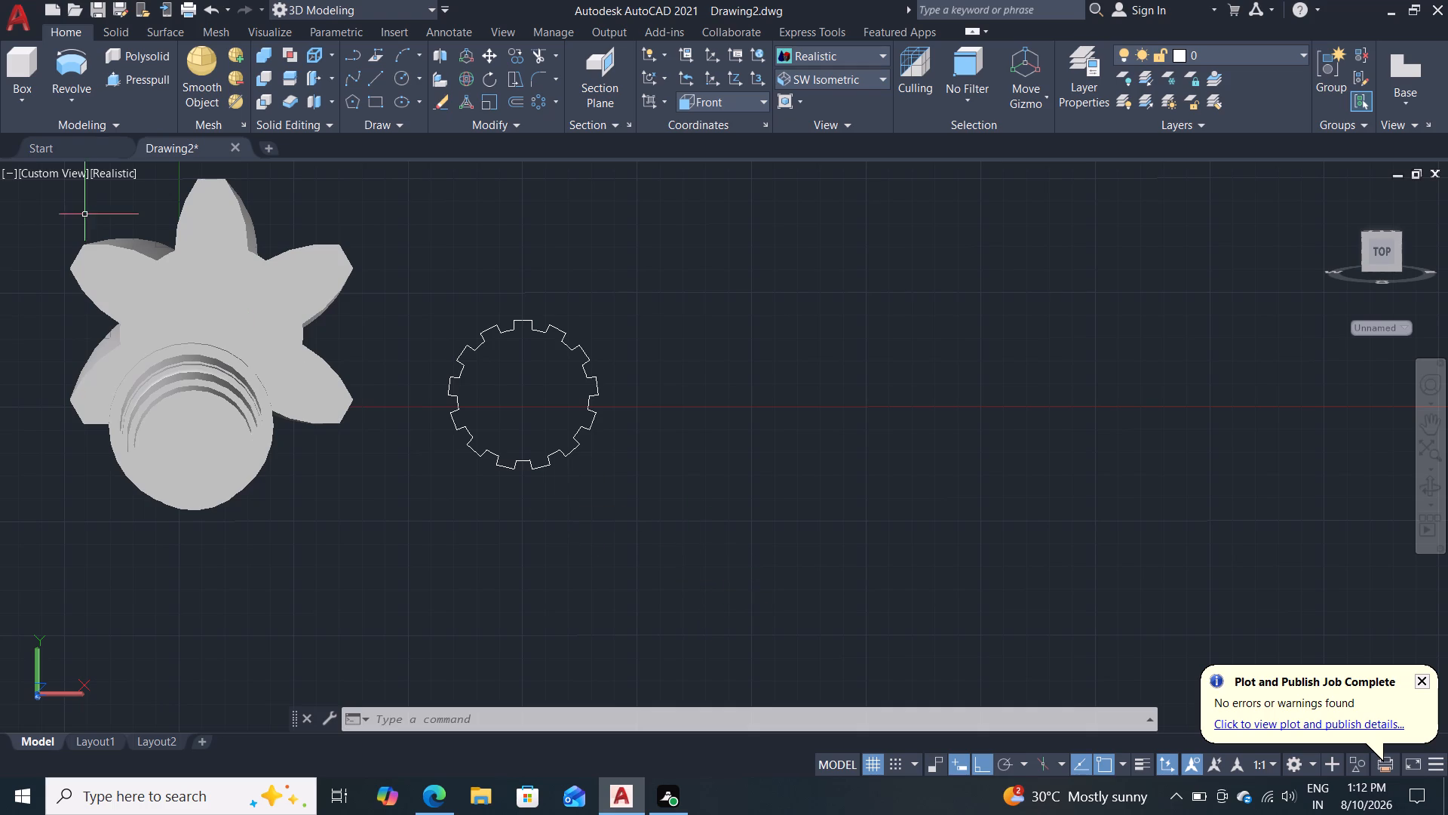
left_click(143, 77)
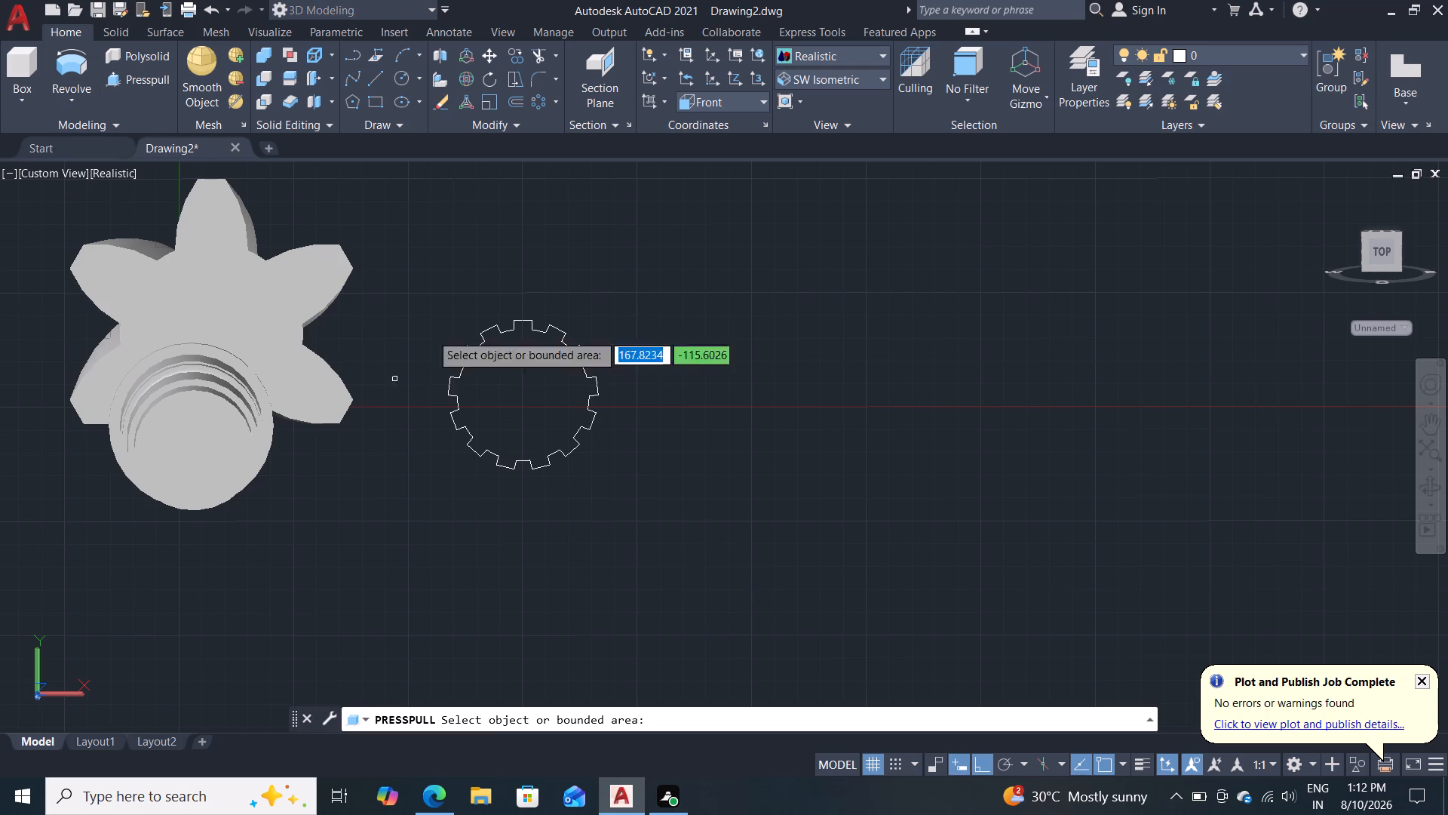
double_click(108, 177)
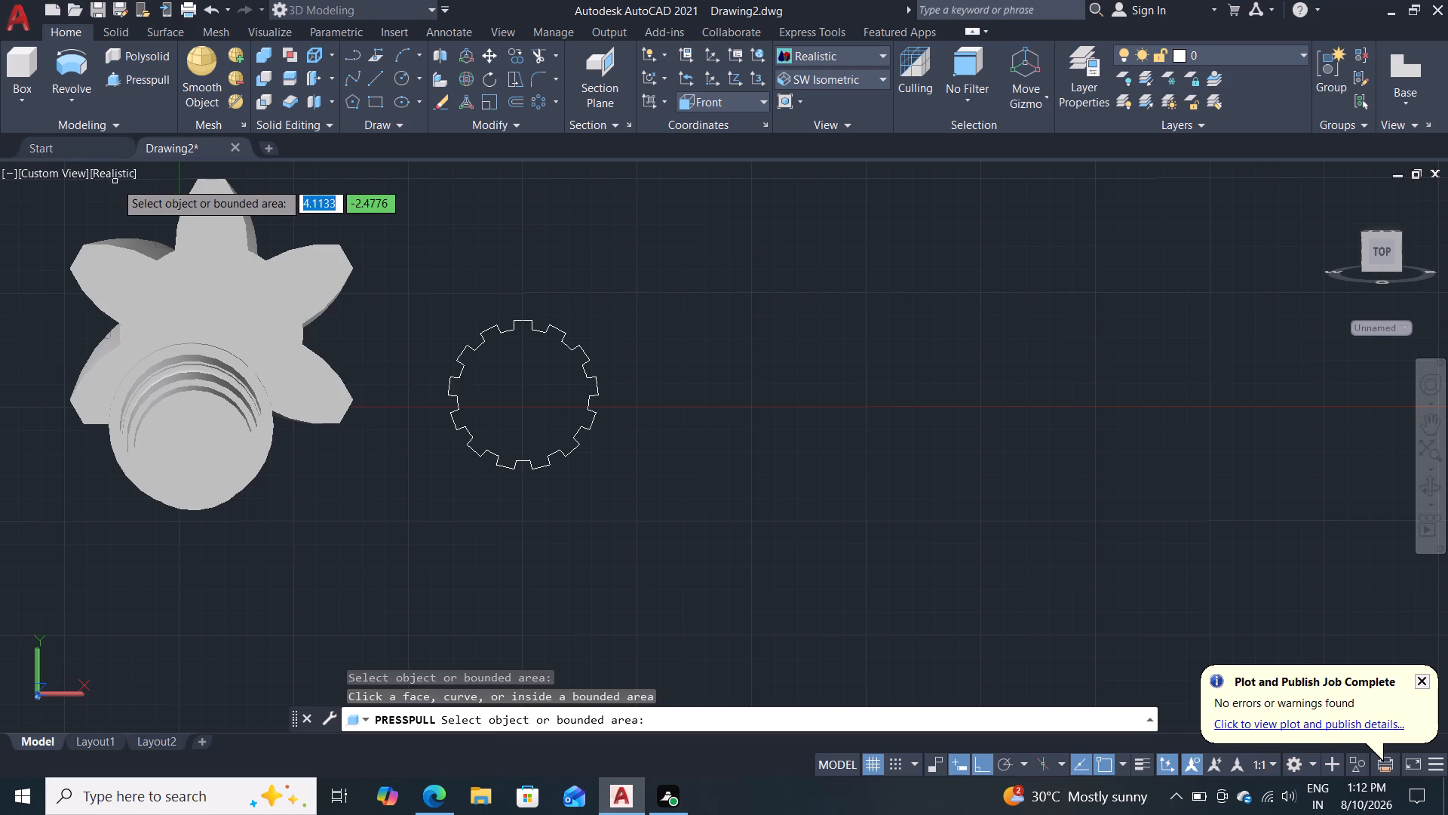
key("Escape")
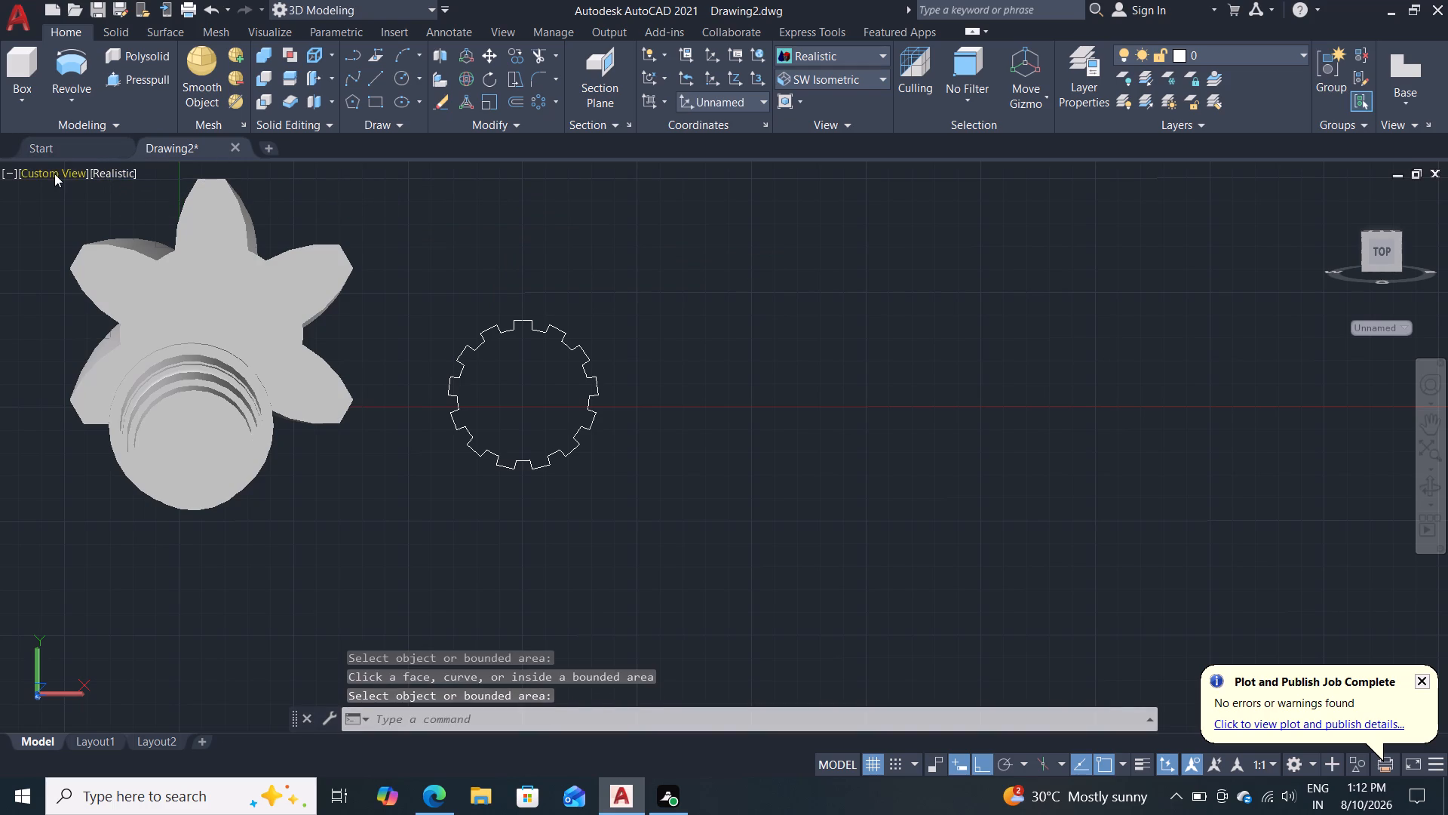
In the SW Isometric view, Presspull the area inside the toothed outline to a height of 48.
left_click(801, 78)
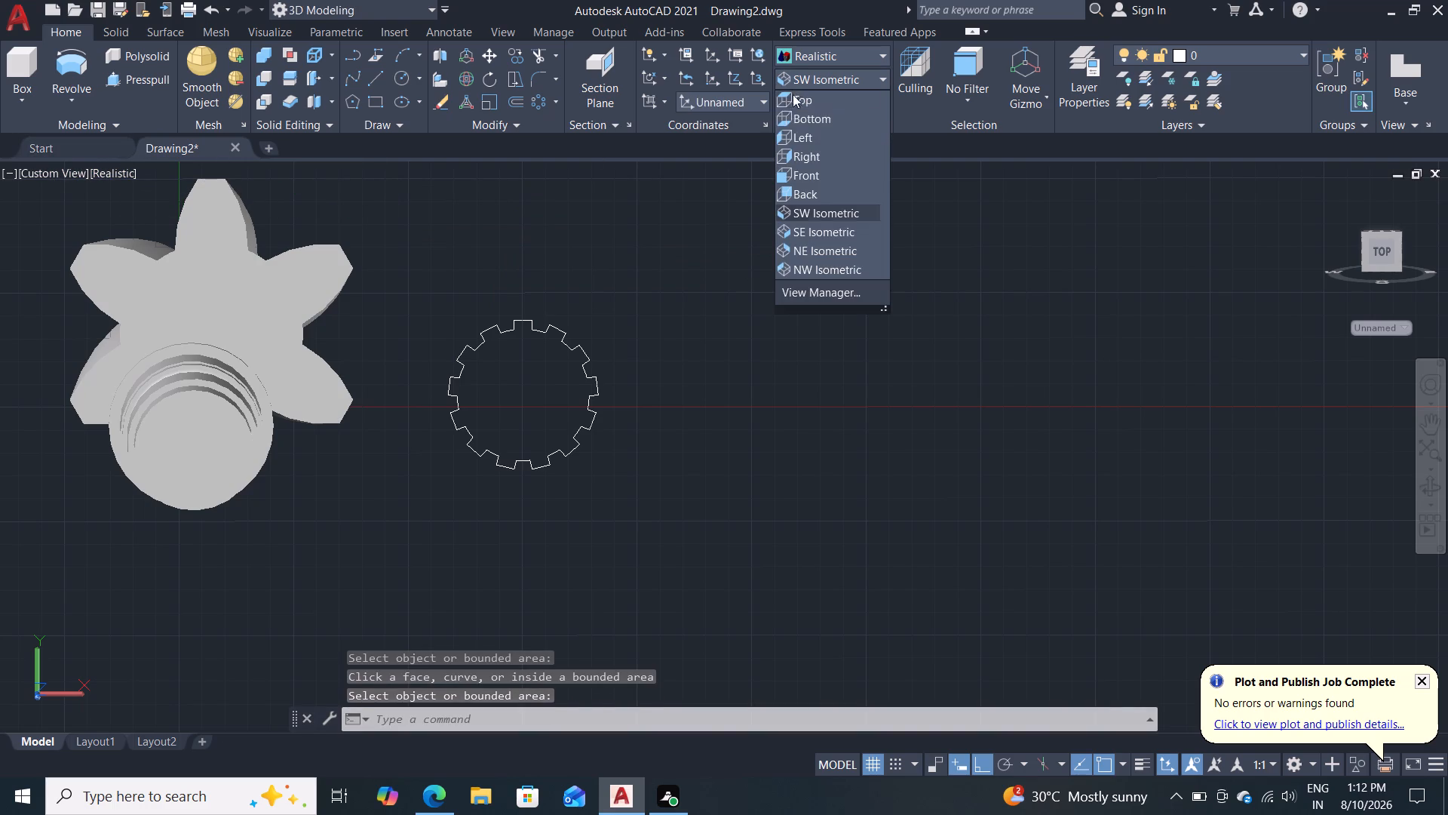
left_click(812, 208)
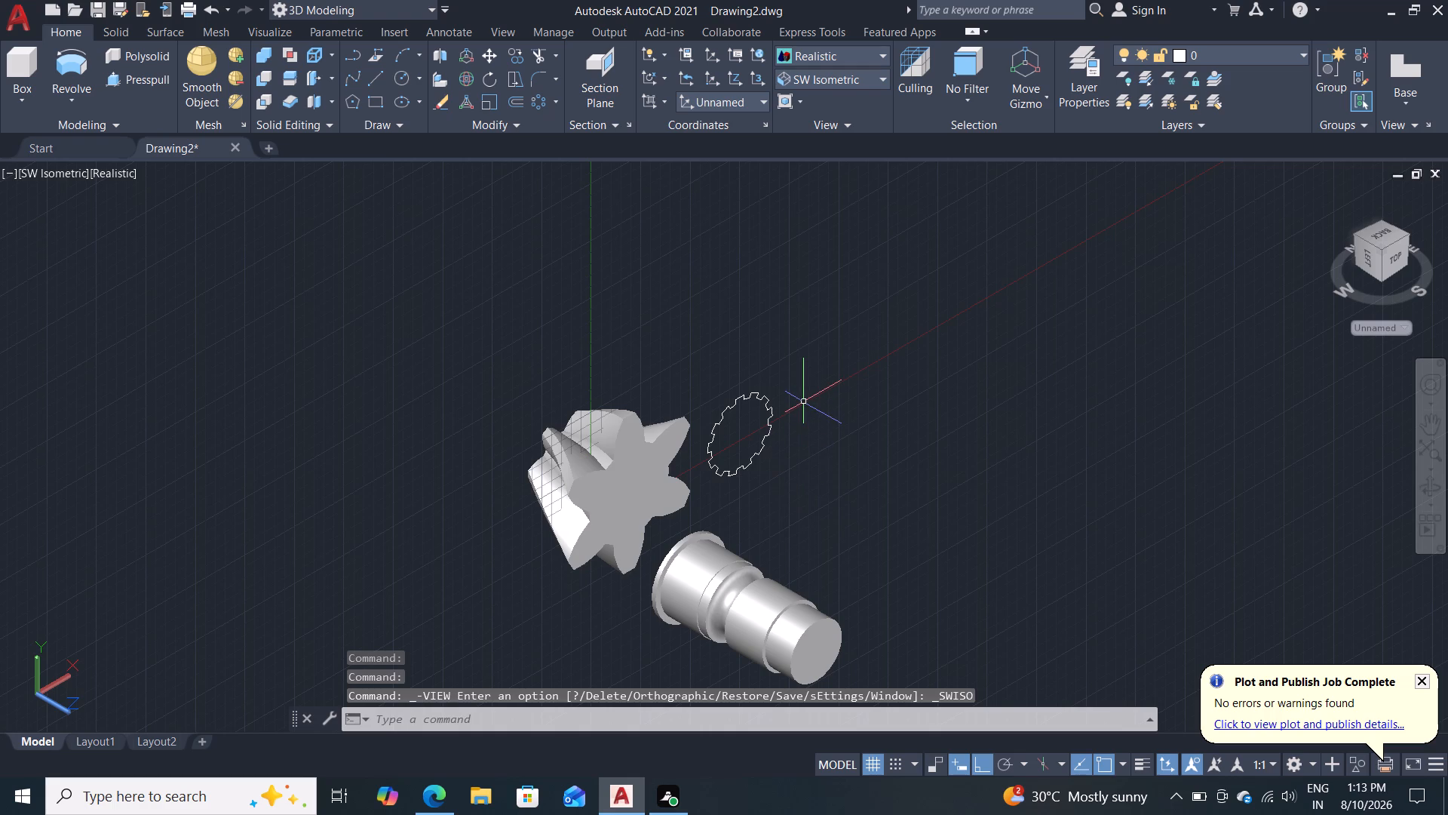
left_click(143, 80)
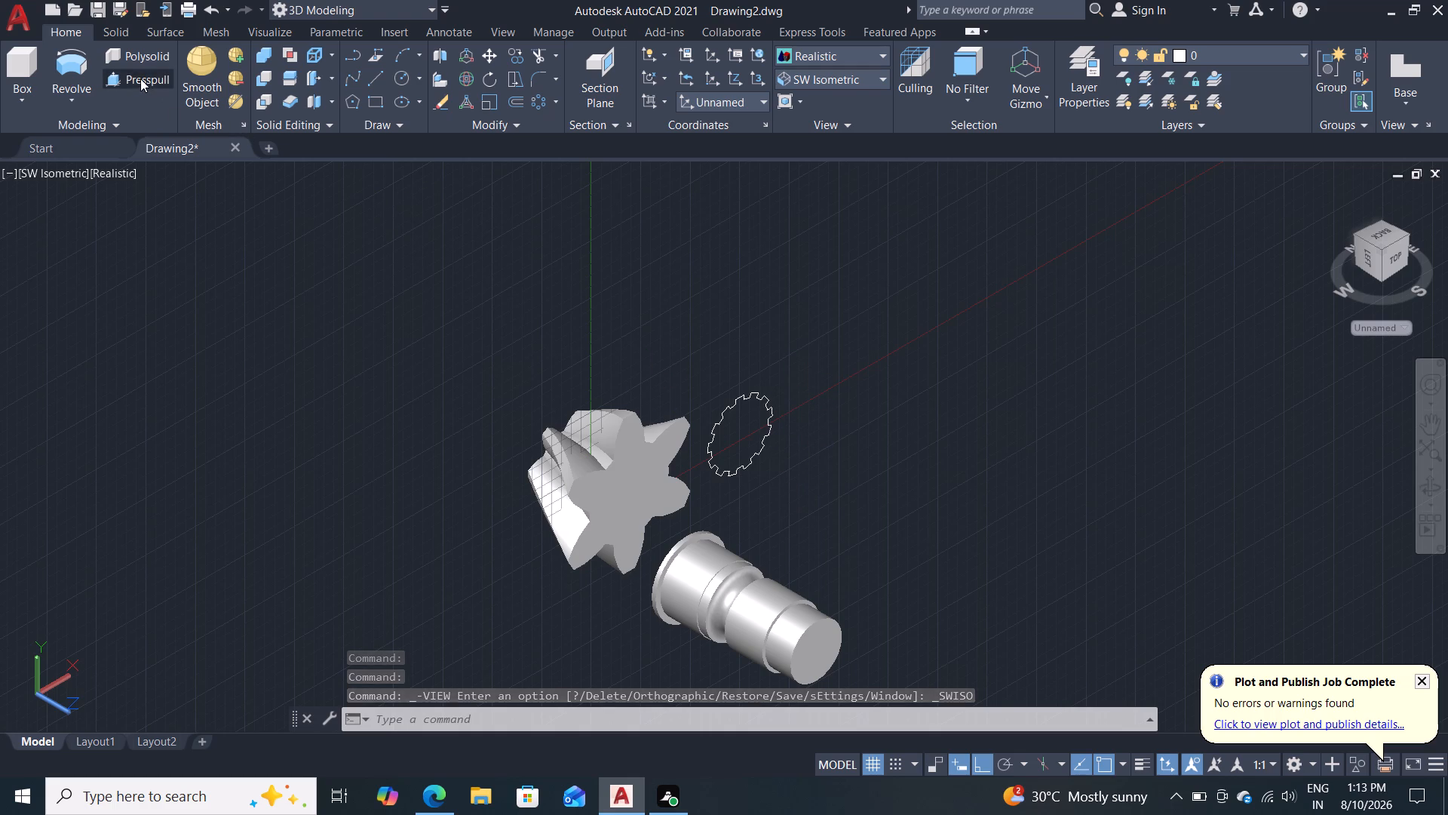
left_click(755, 429)
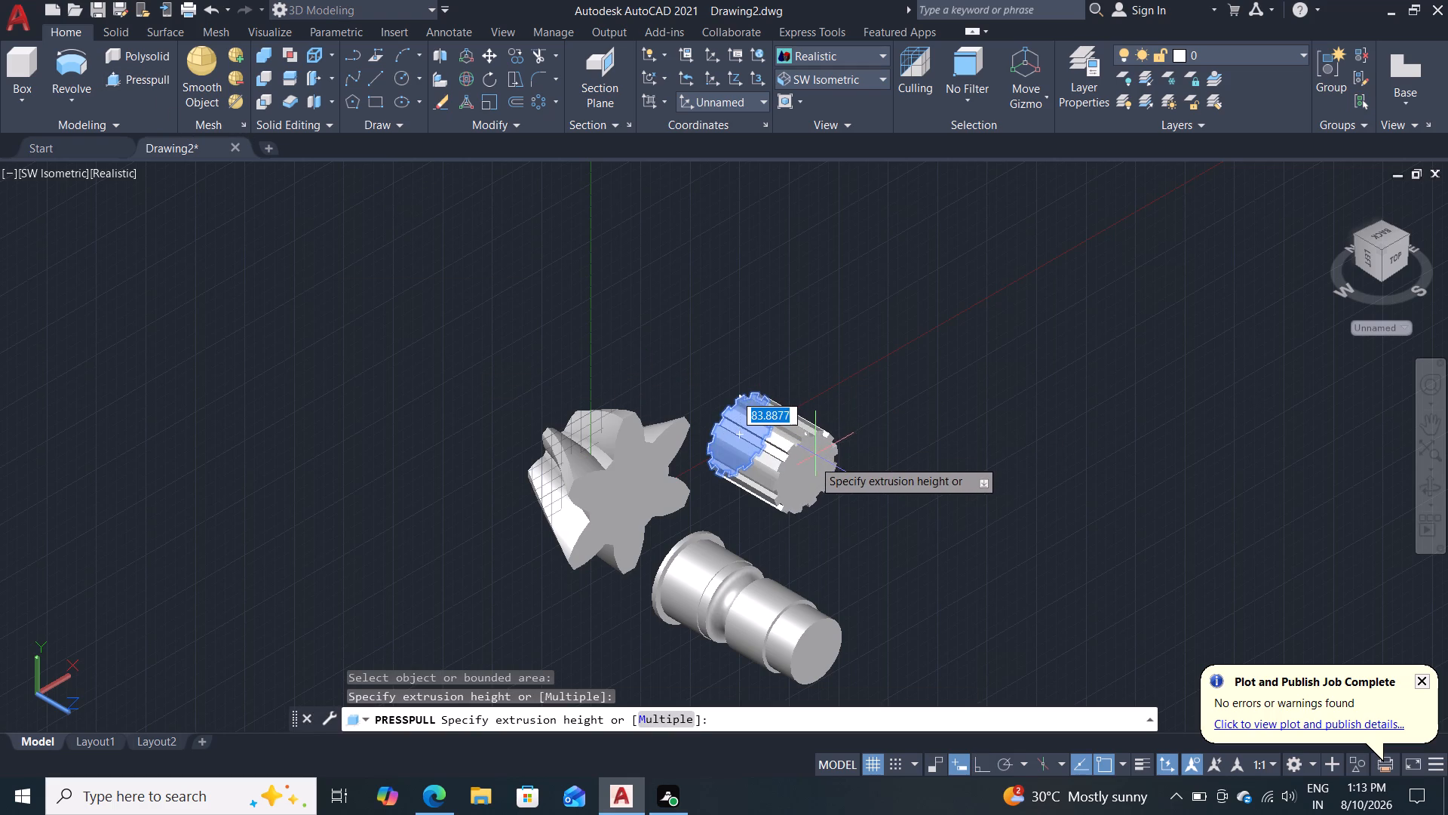
type("48")
key("Return")
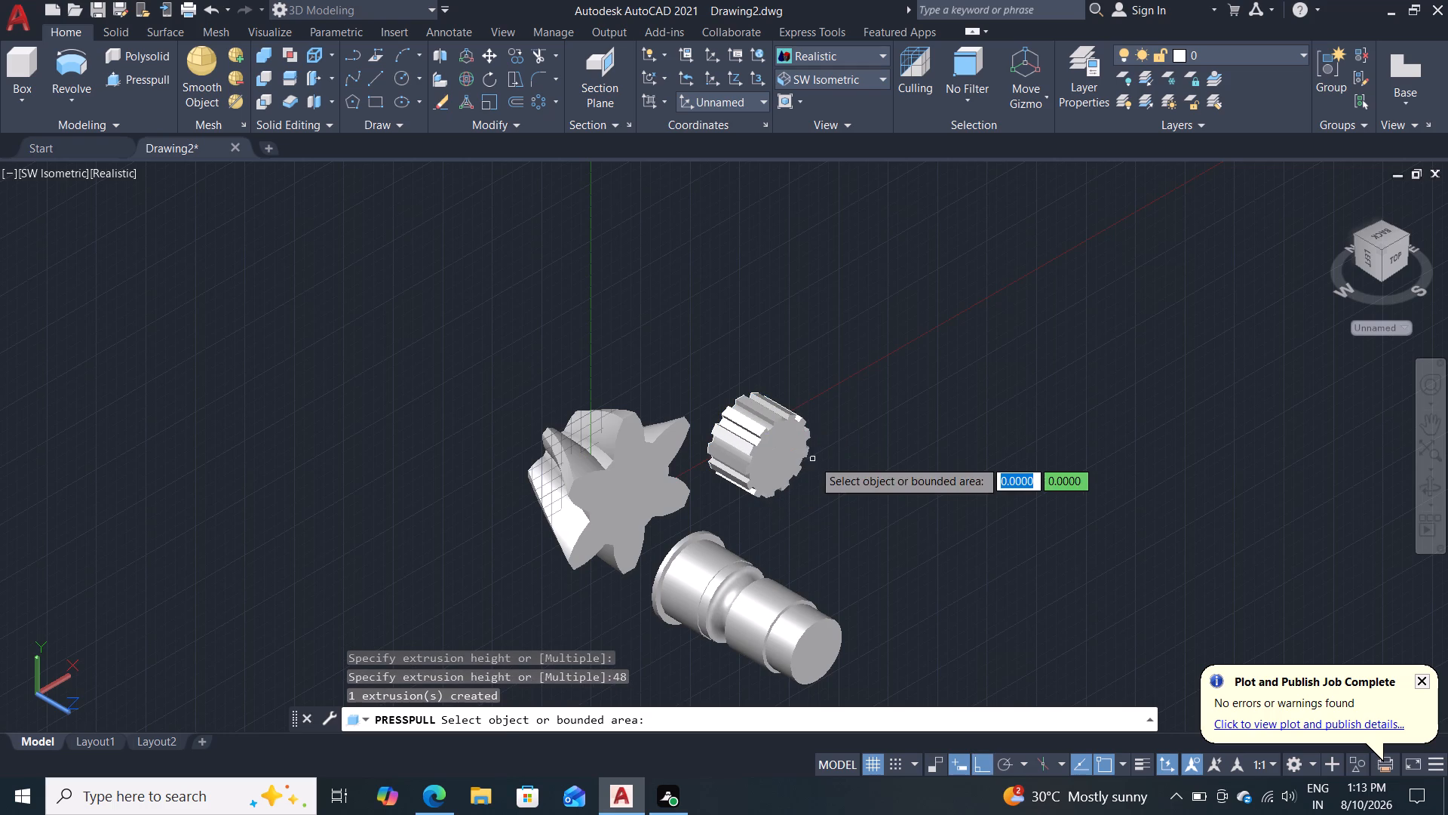
key("Escape")
Examine the extruded toothed solid beside the fluted cutter and shank, from the Top view and from other angles.
scroll(882, 497, "up", 2)
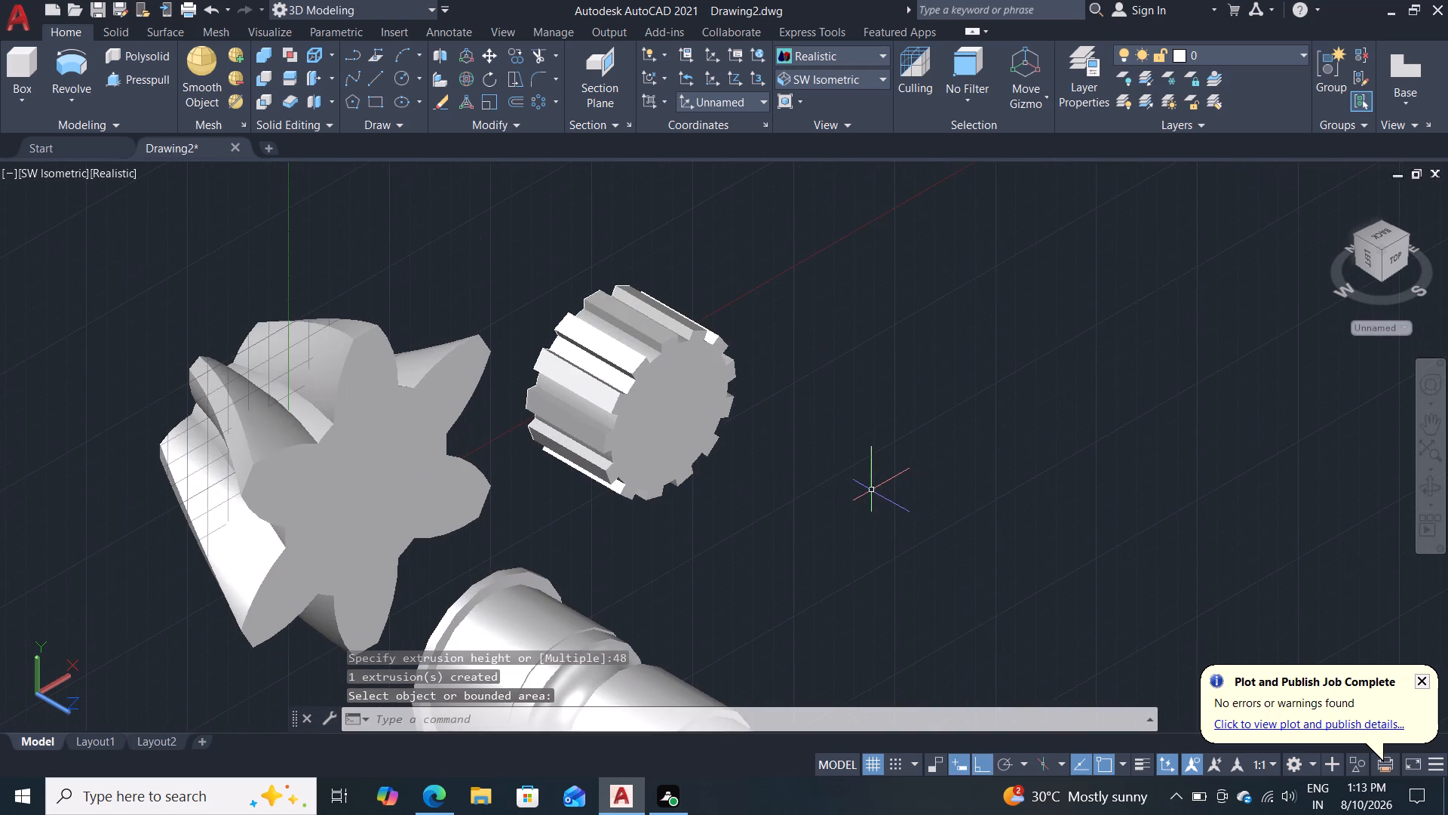
scroll(869, 488, "down", 1)
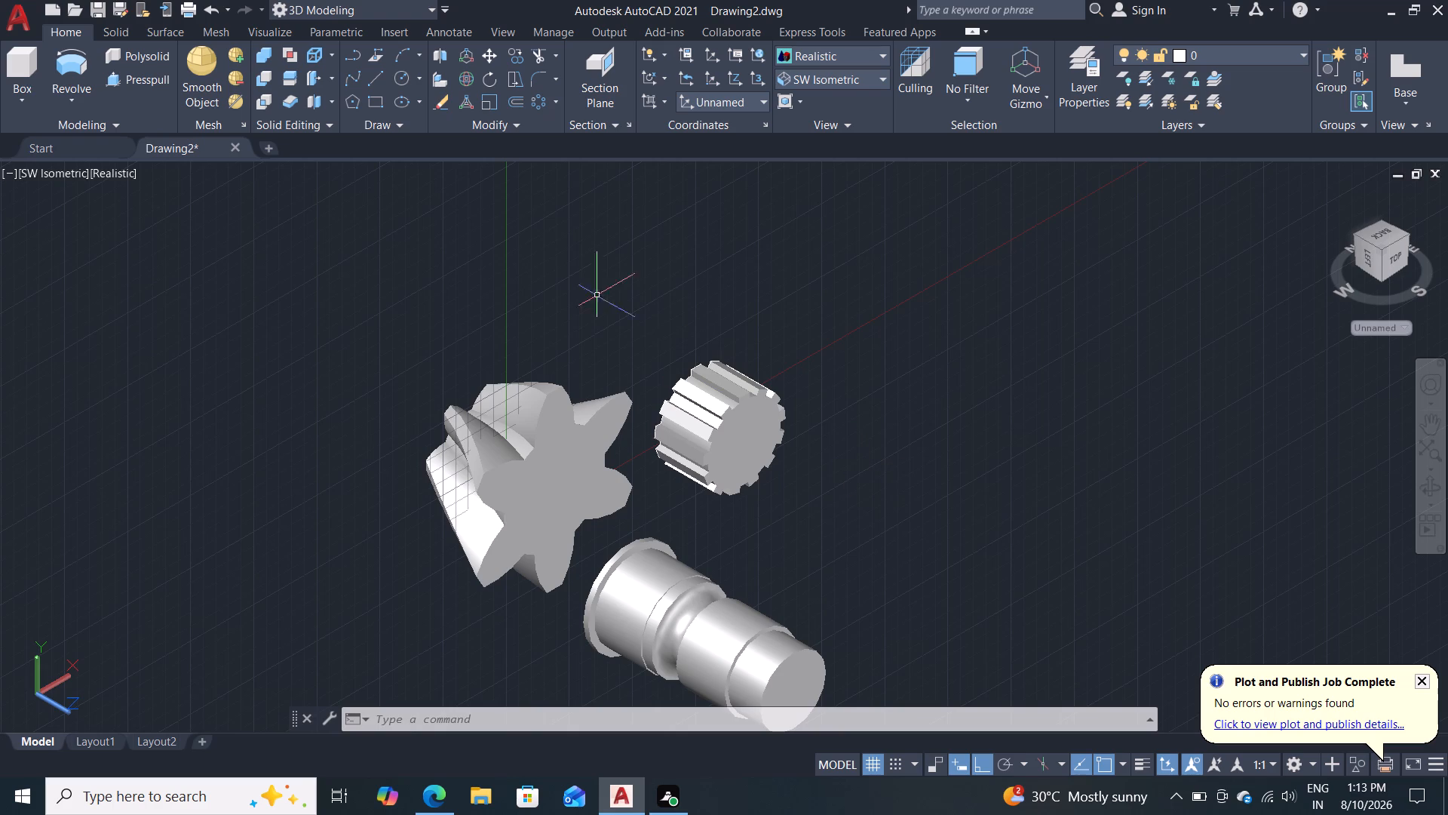
left_click(40, 174)
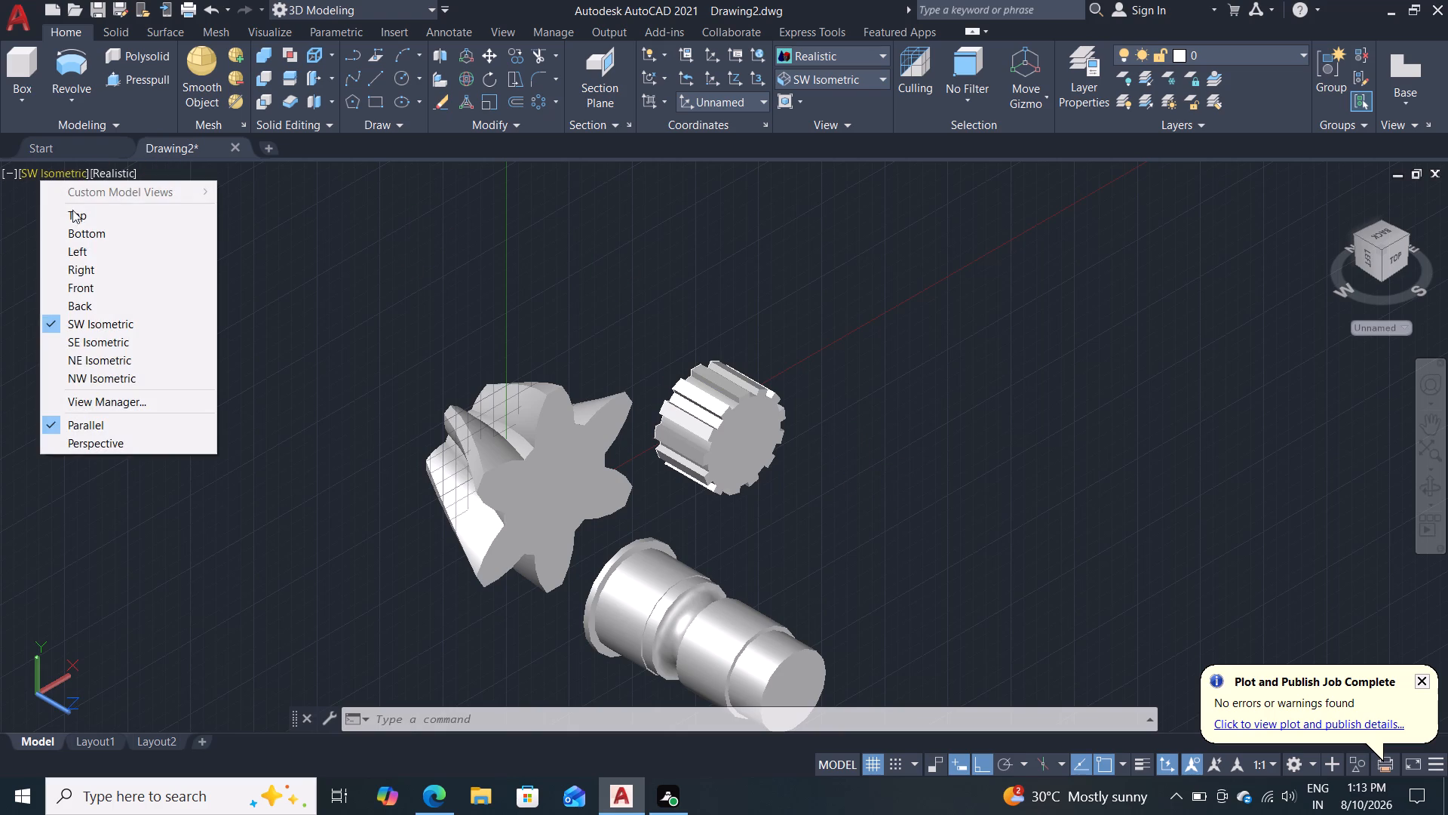
left_click(78, 215)
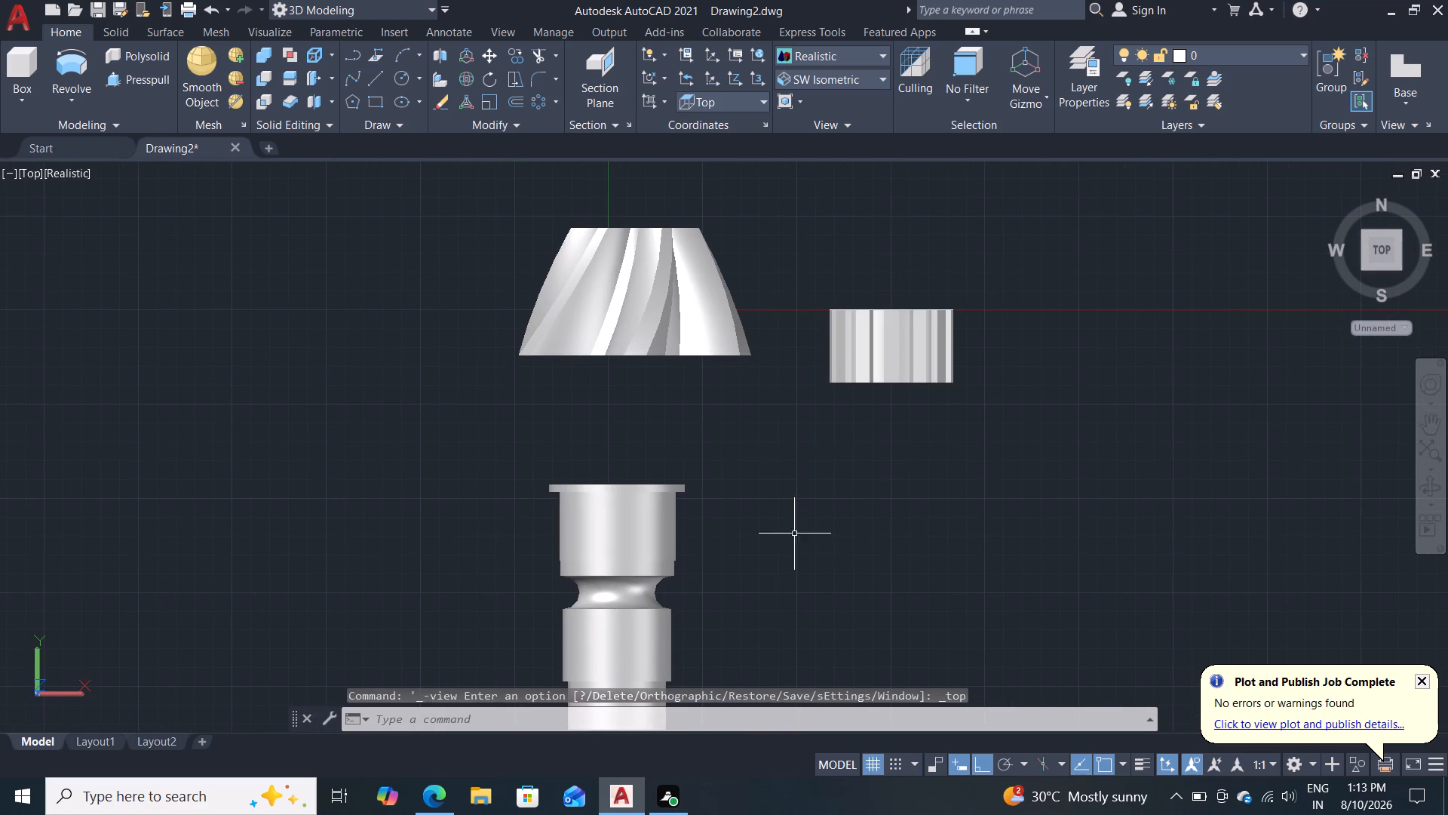
middle_click_drag(811, 564, 1030, 472, "shift")
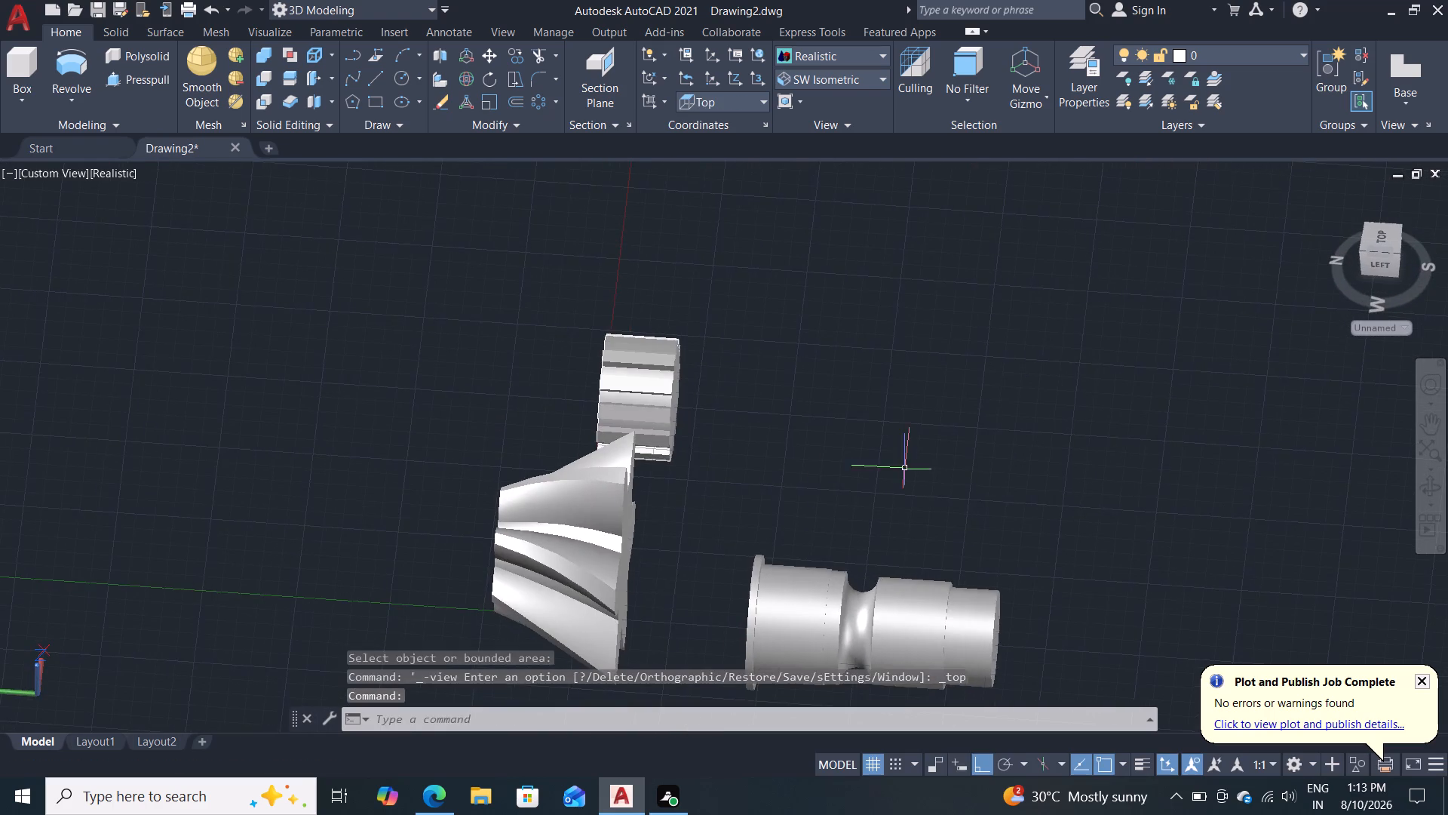
scroll(808, 484, "up", 3)
scroll(754, 454, "down", 2)
middle_click_drag(756, 452, 759, 451, "shift")
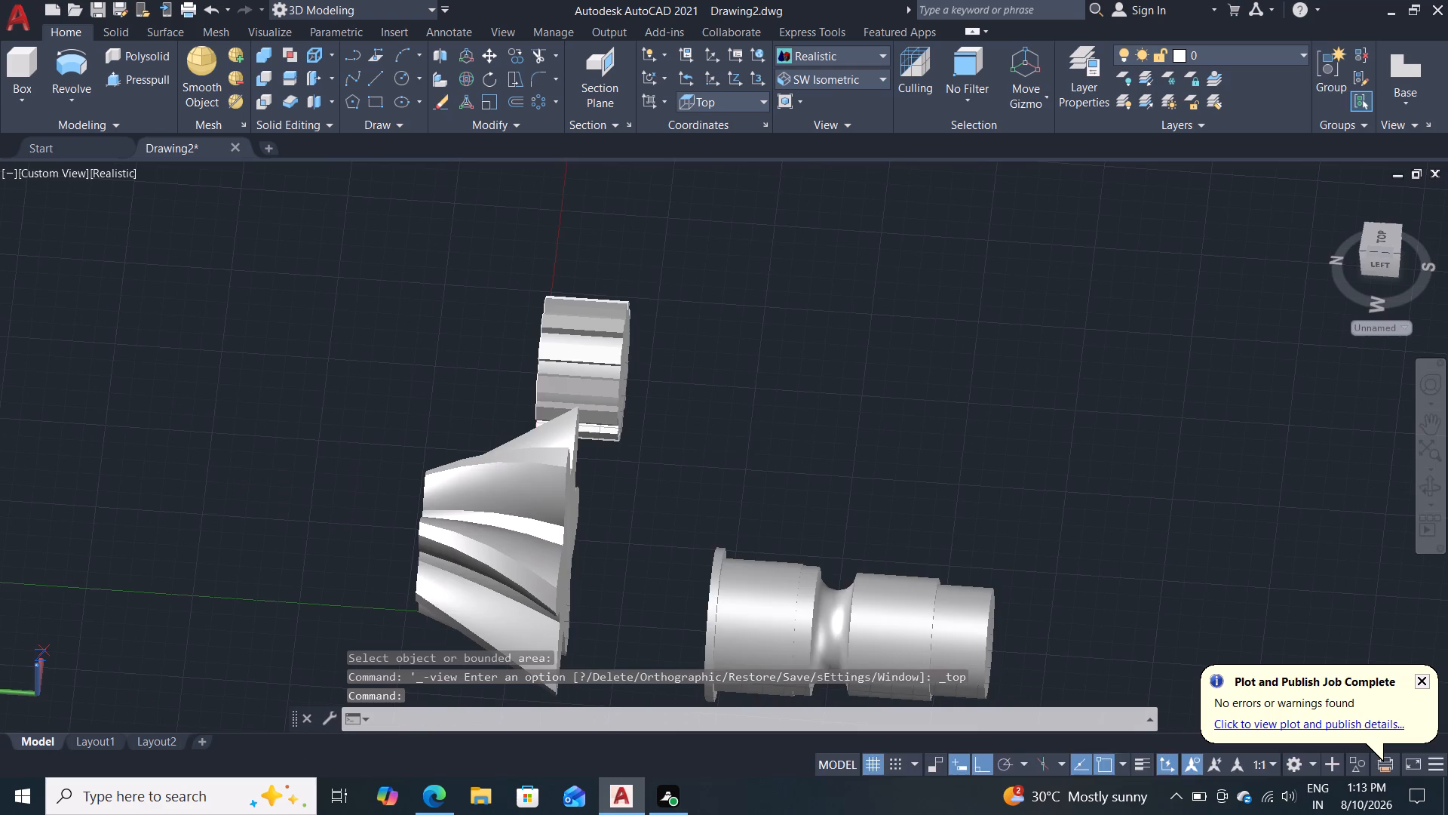
middle_click_drag(759, 451, 793, 446, "shift")
scroll(740, 413, "up", 2)
middle_click_drag(698, 397, 674, 491, "shift")
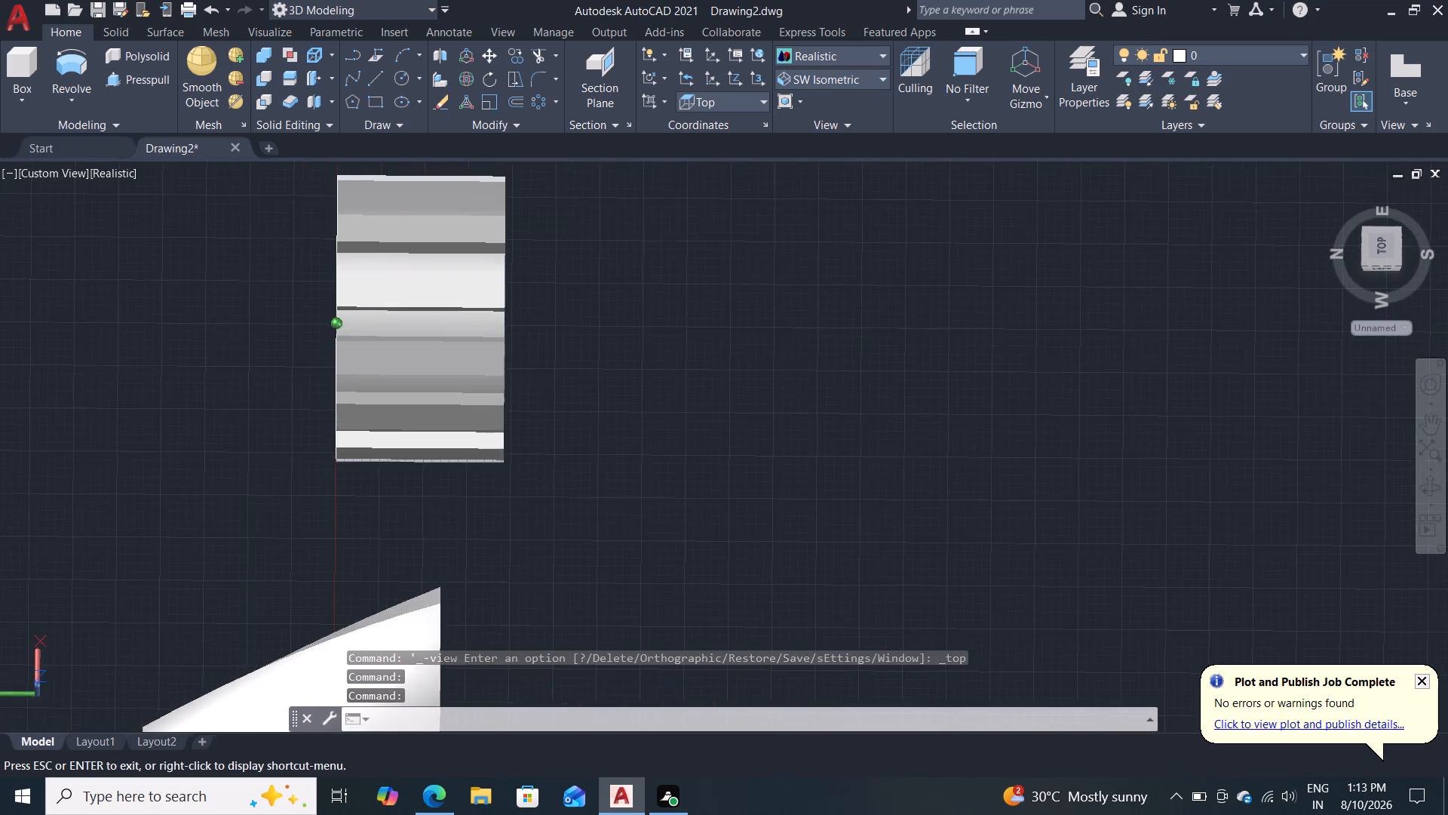
middle_click_drag(674, 491, 690, 520, "shift")
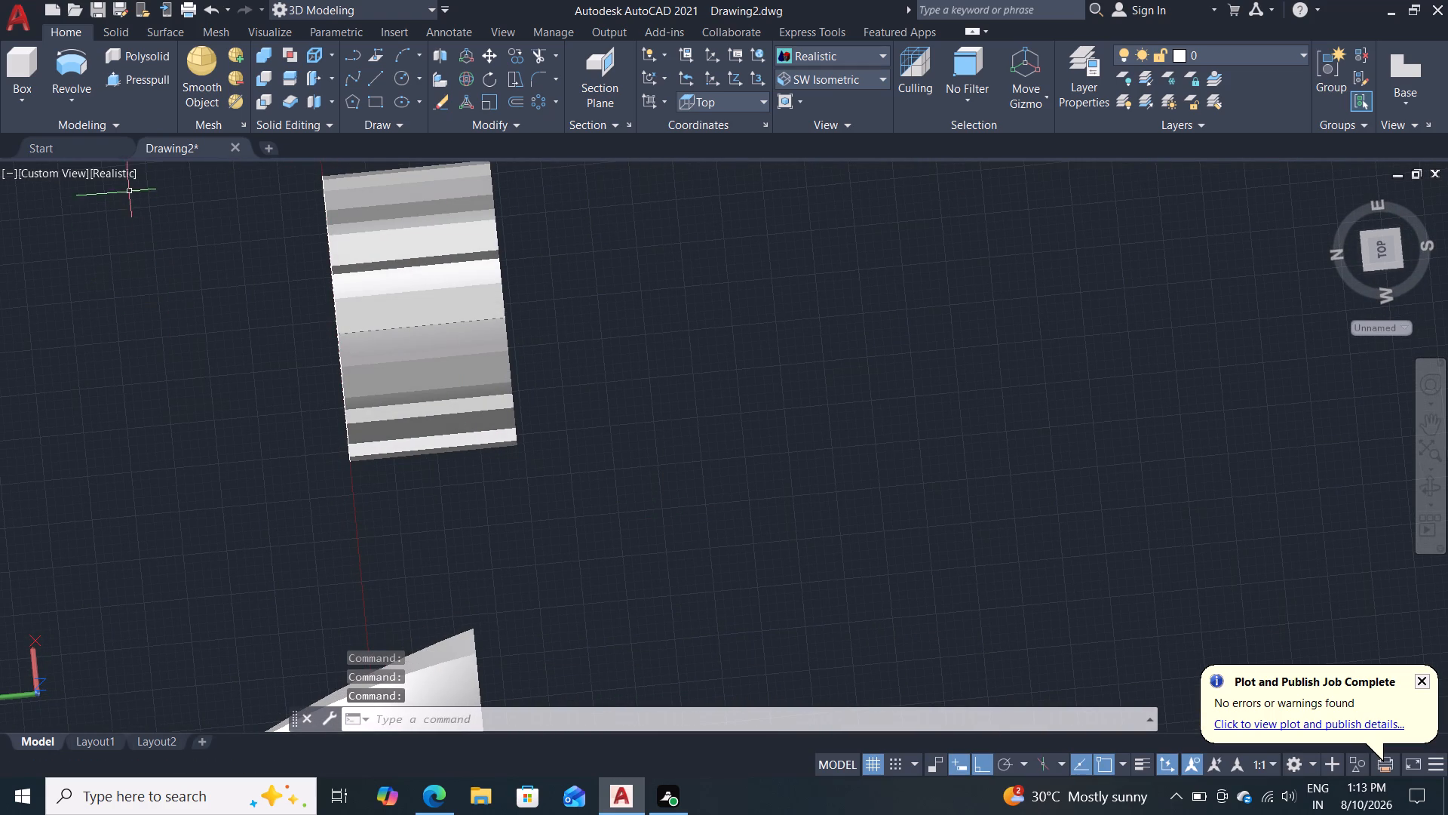
Set the model's visual style to 2D Wireframe.
left_click(122, 167)
left_click(154, 221)
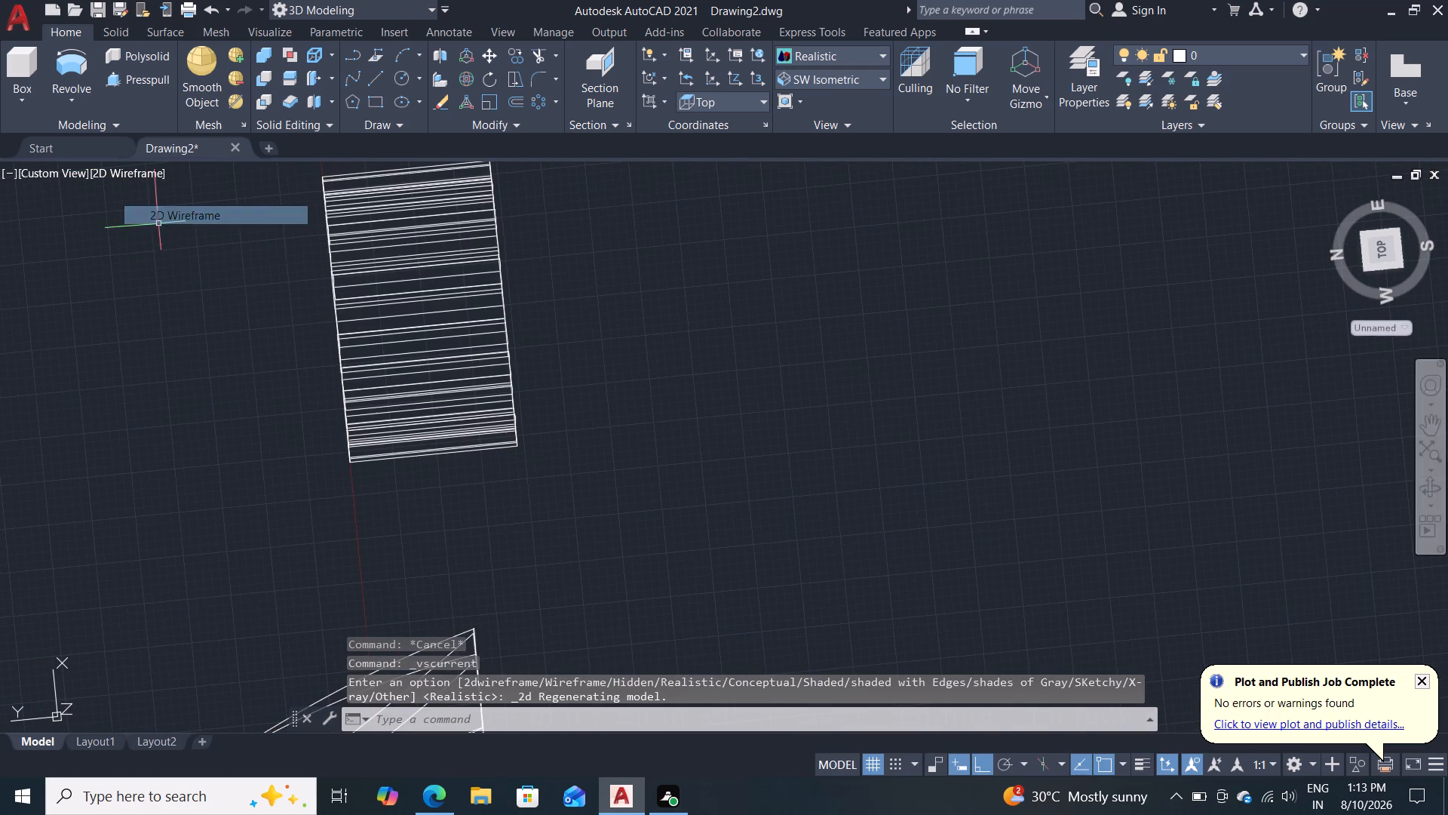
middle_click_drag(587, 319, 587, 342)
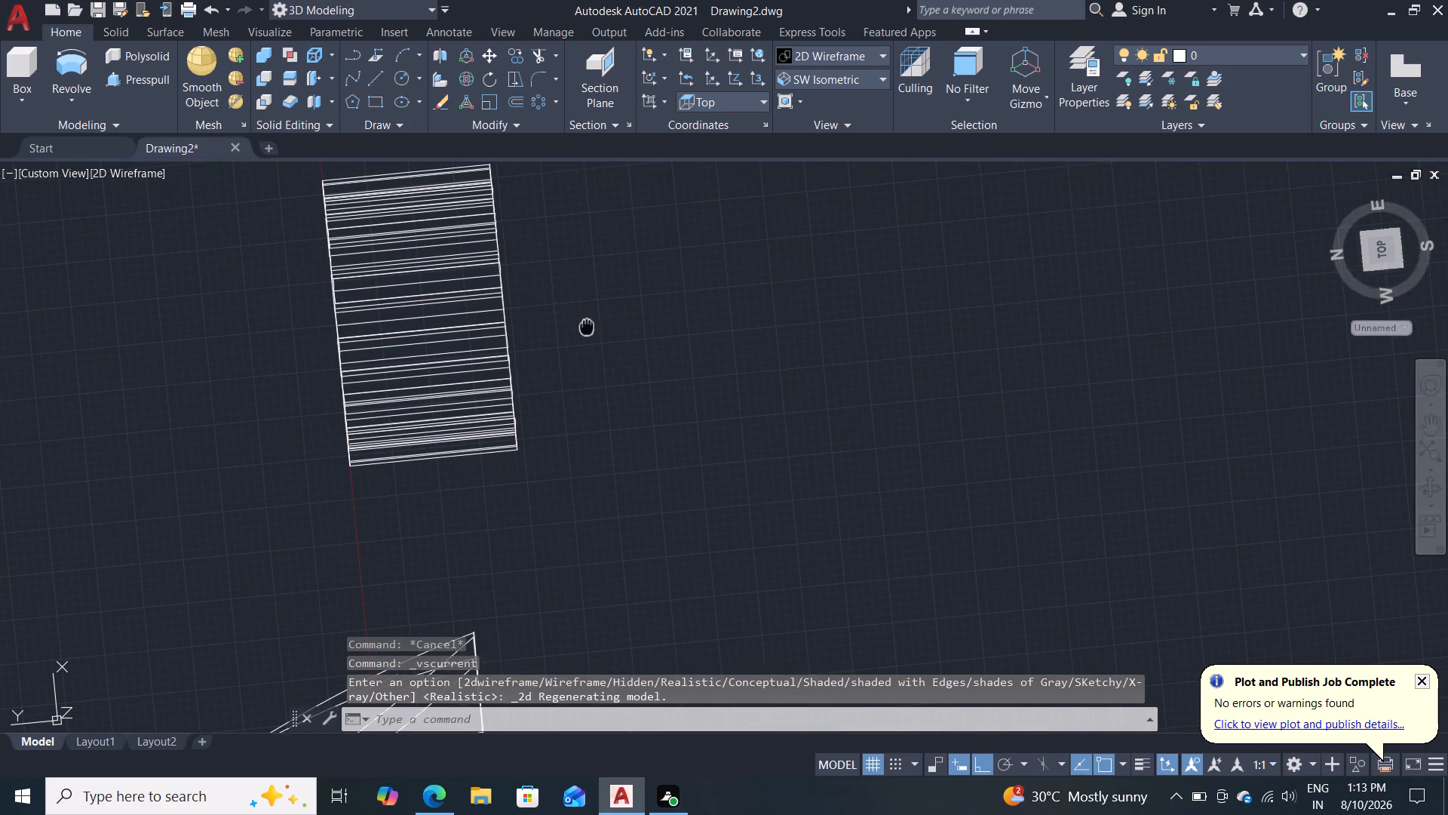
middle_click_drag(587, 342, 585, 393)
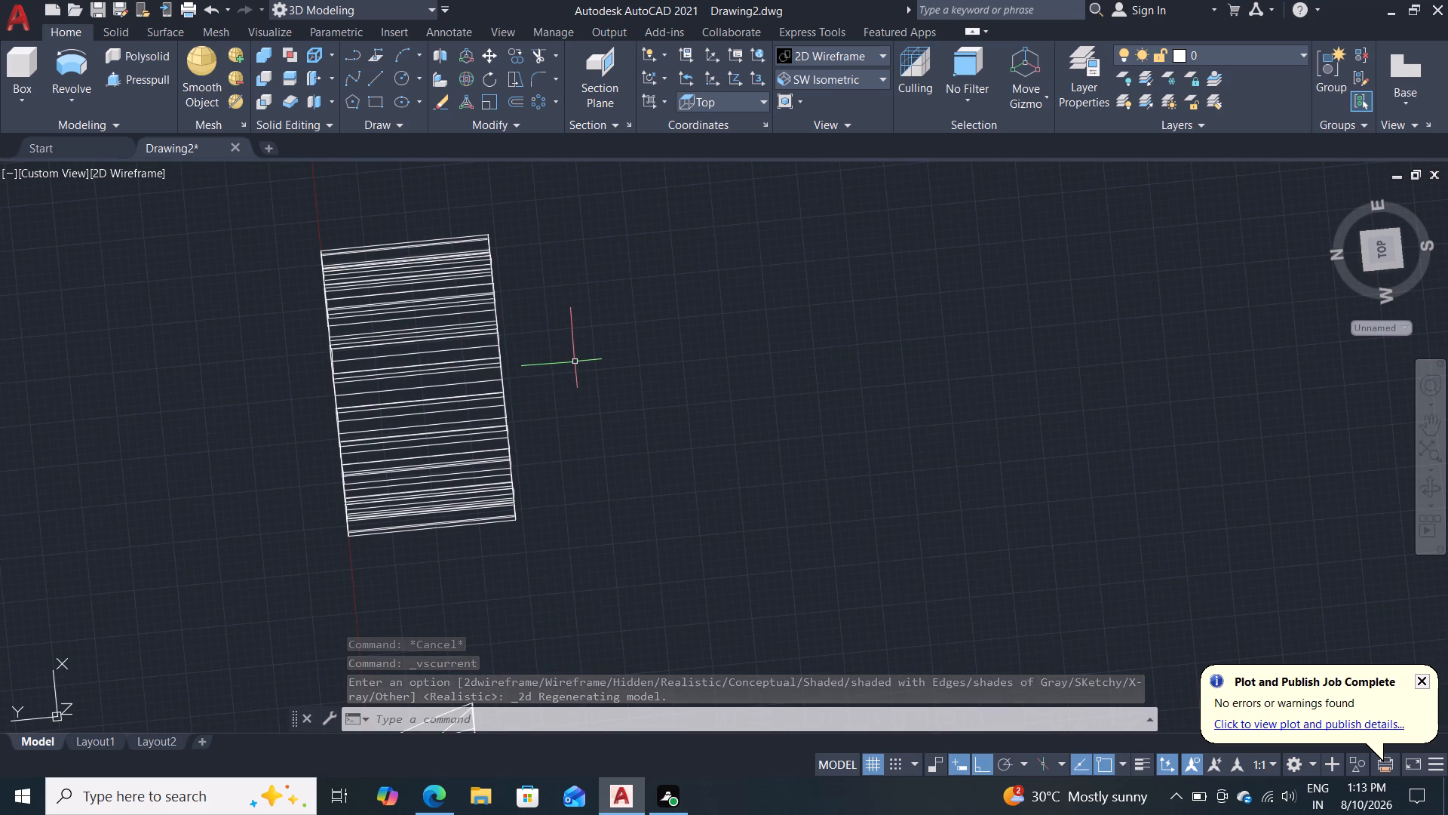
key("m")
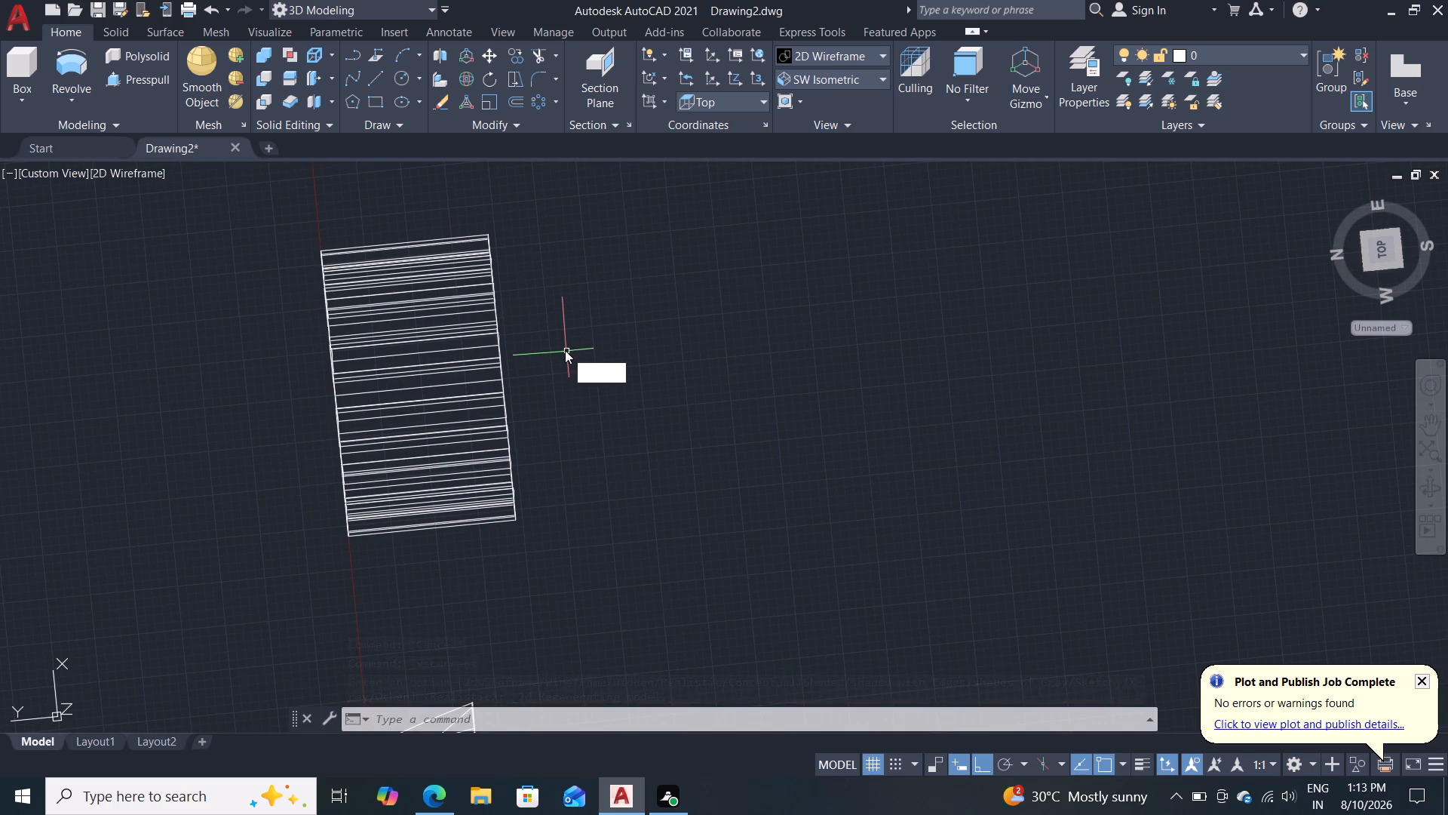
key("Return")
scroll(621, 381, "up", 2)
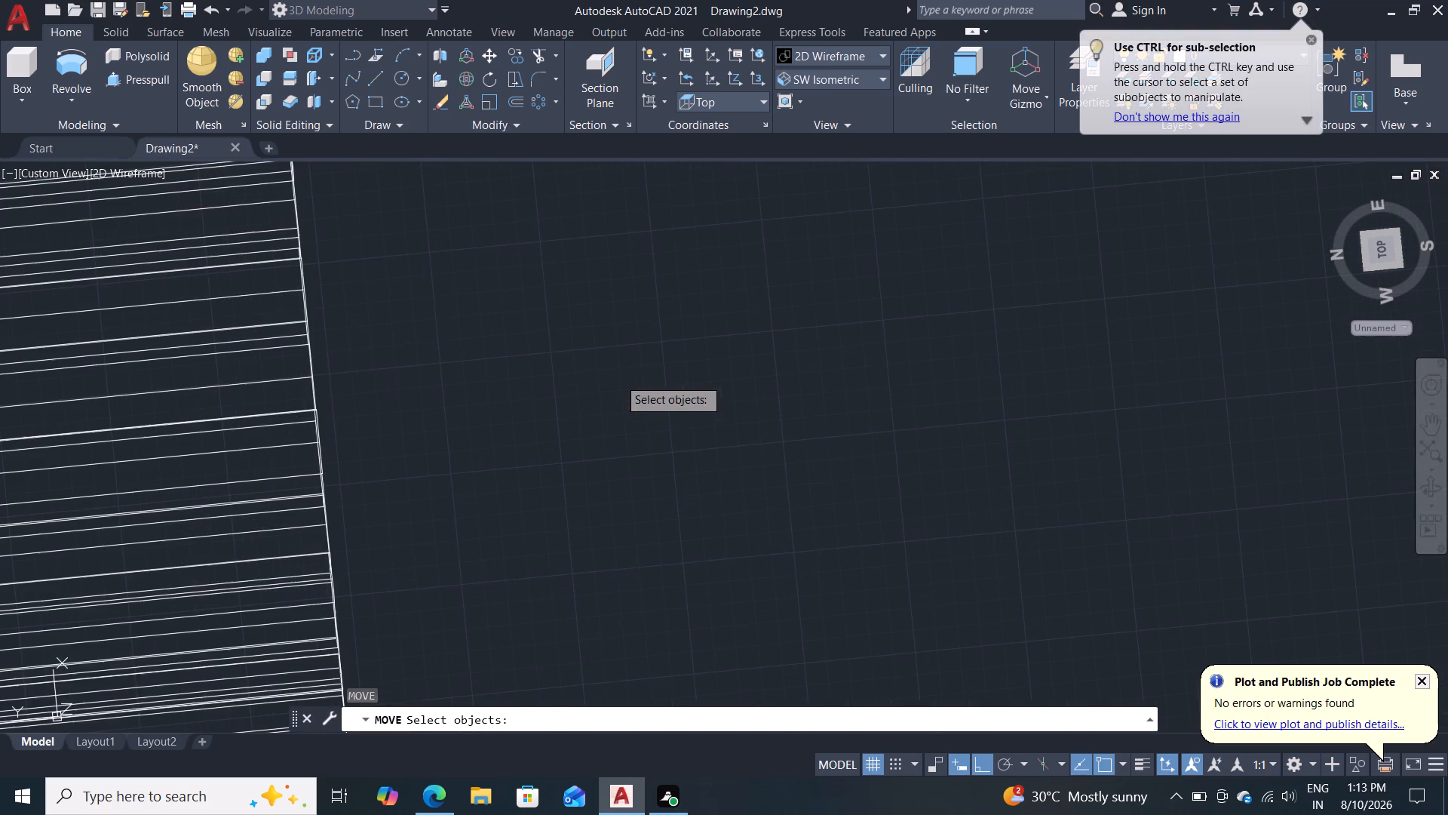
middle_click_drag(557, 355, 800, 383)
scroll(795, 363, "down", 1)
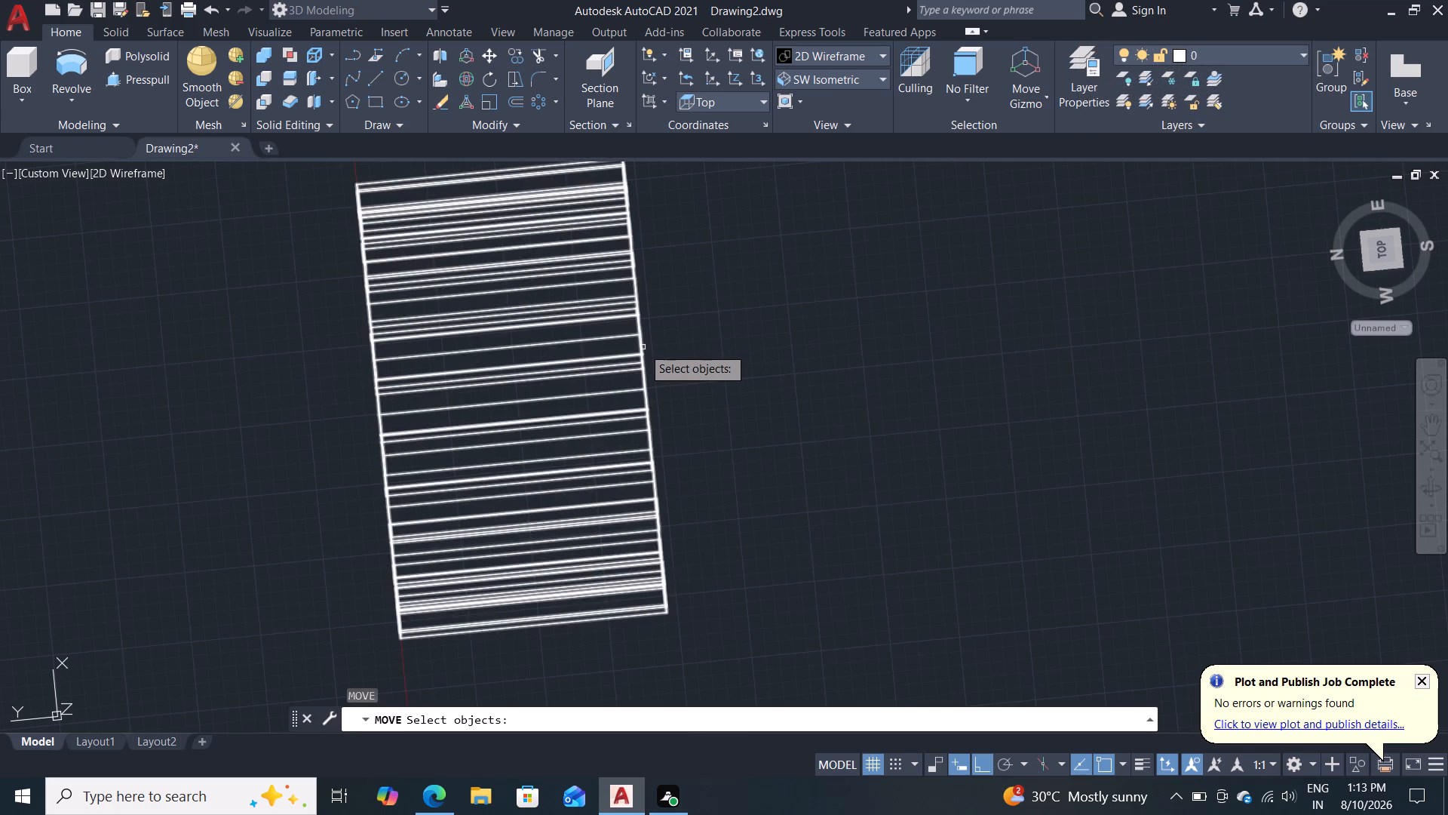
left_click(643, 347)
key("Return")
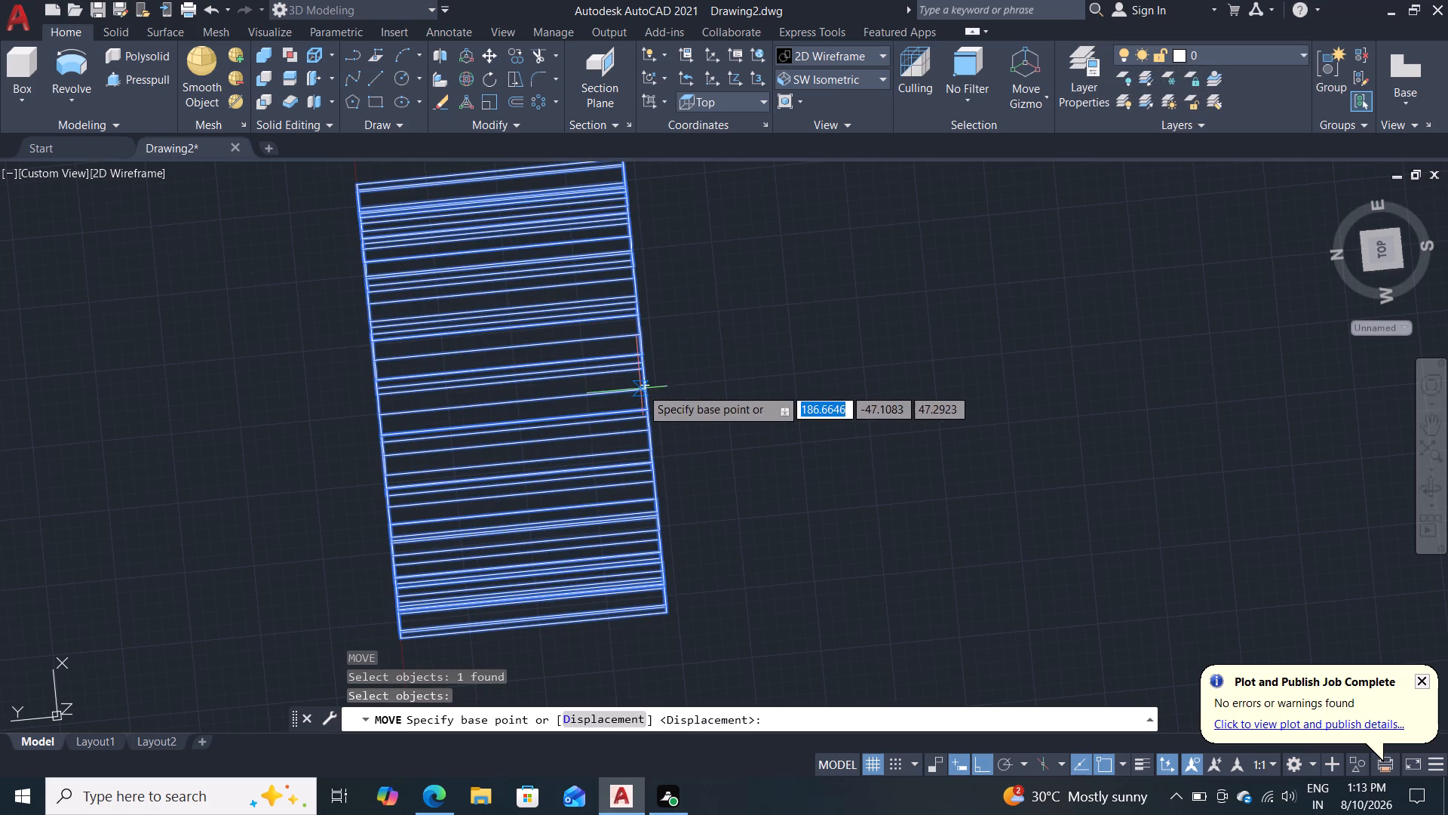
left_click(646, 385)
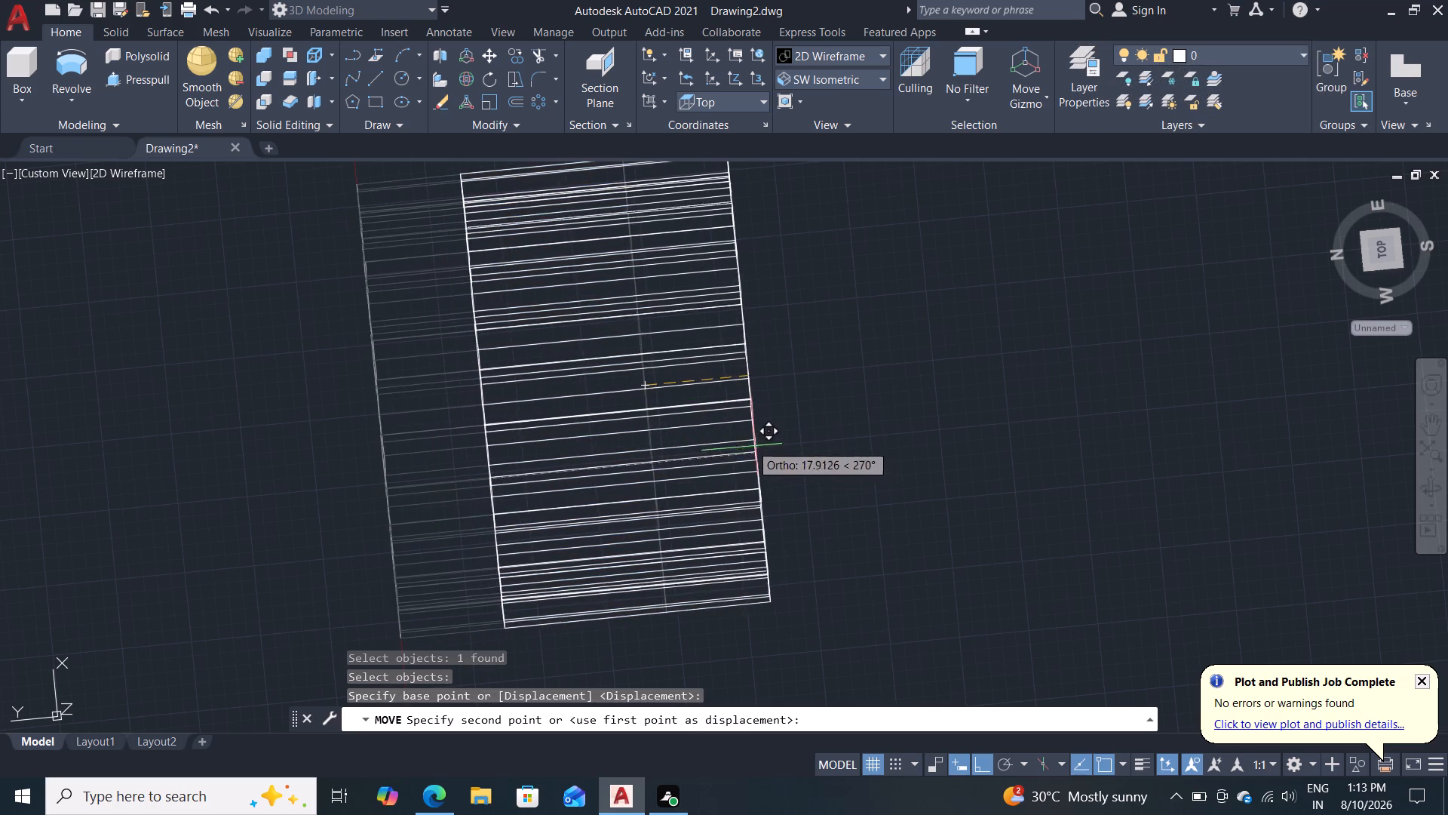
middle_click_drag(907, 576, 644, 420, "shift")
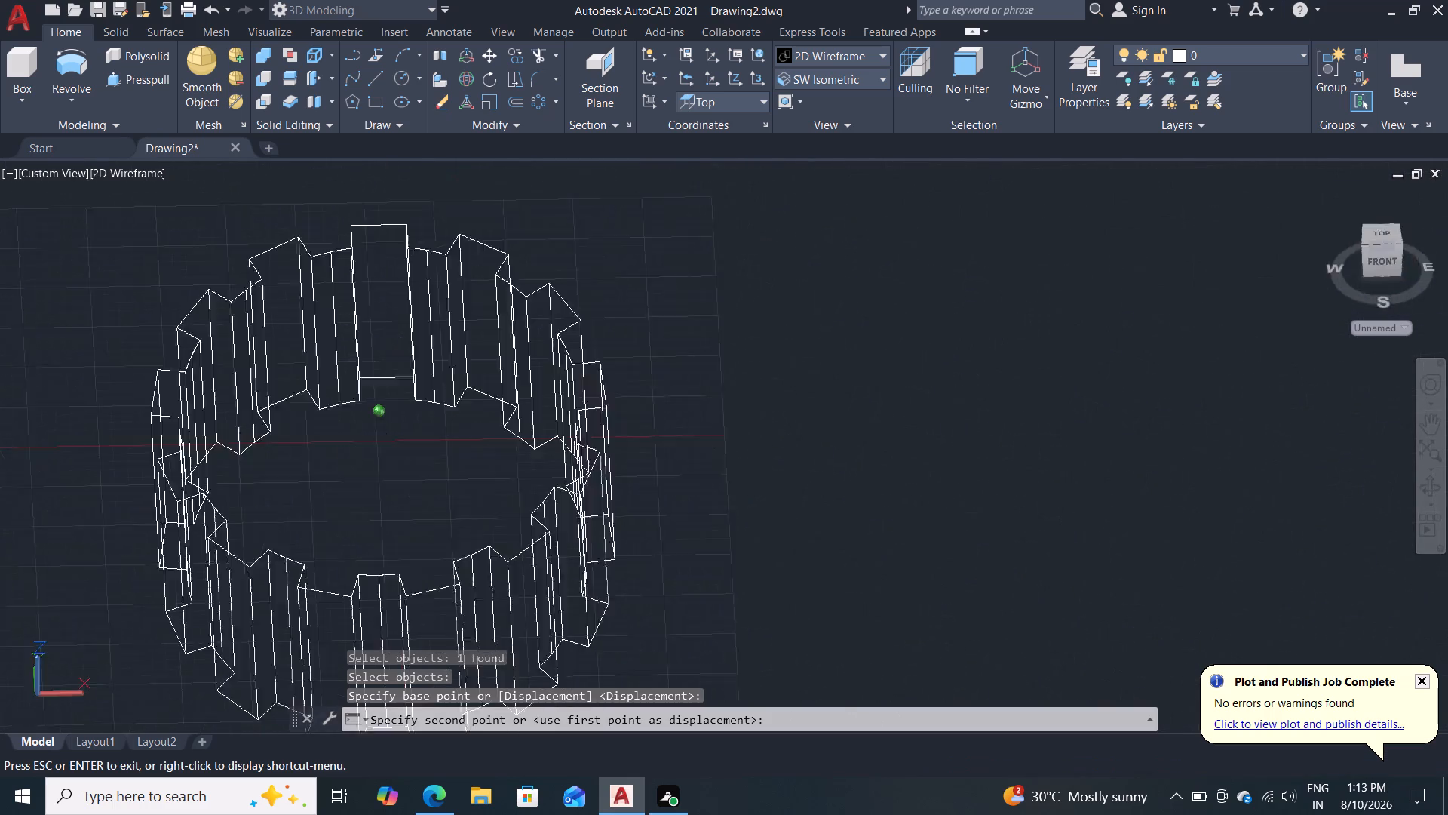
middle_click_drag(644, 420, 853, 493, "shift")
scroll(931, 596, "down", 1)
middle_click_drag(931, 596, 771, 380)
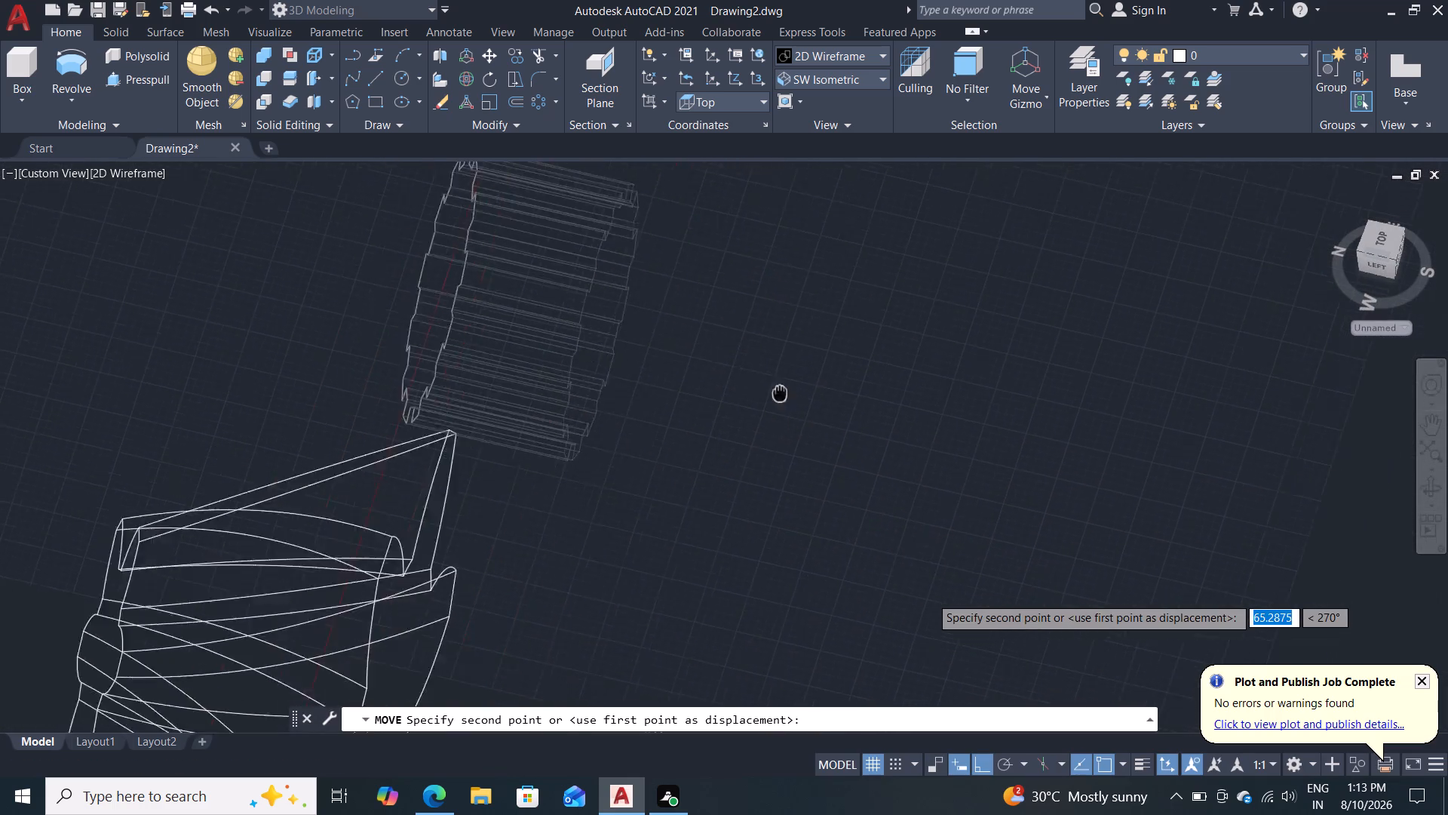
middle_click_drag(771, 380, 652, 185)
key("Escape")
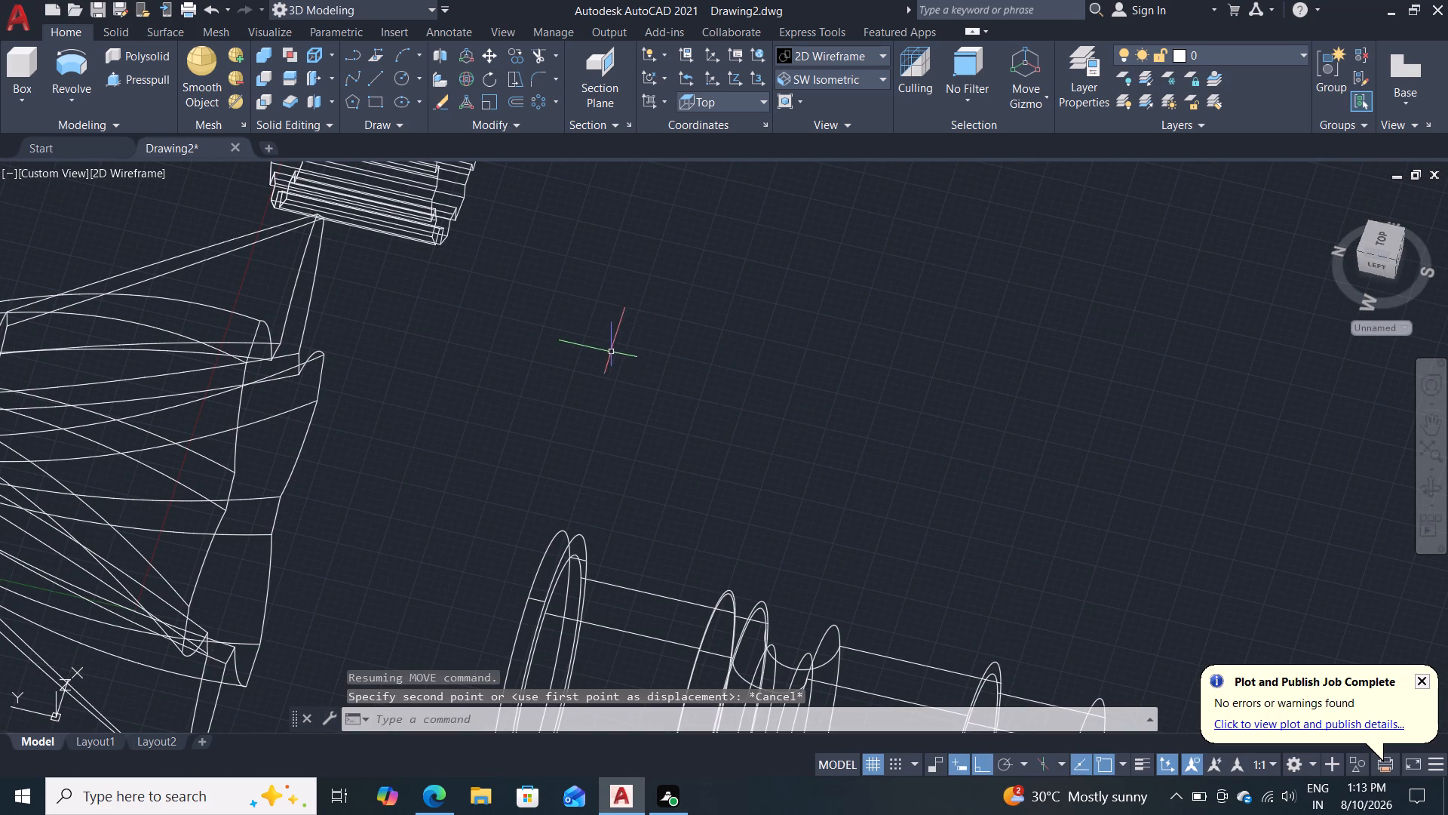
Move the toothed solid onto the shank, placing its far end face's centre on the shoulder circle's centre beside the plain end section.
scroll(600, 360, "up", 2)
middle_click_drag(585, 308, 826, 607)
scroll(681, 423, "down", 1)
middle_click_drag(685, 429, 778, 572)
key("m")
key("Return")
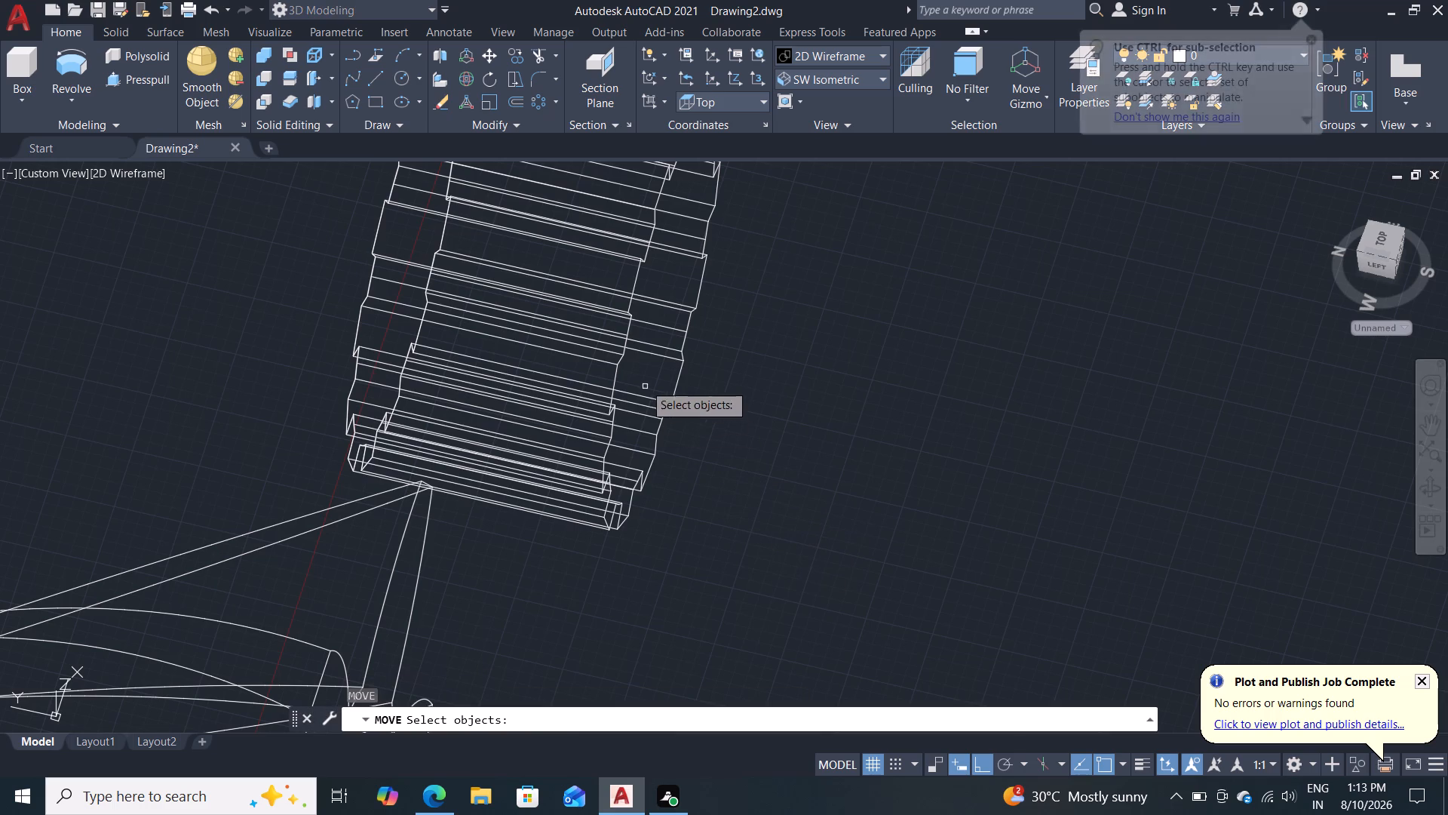
left_click(614, 361)
key("Return")
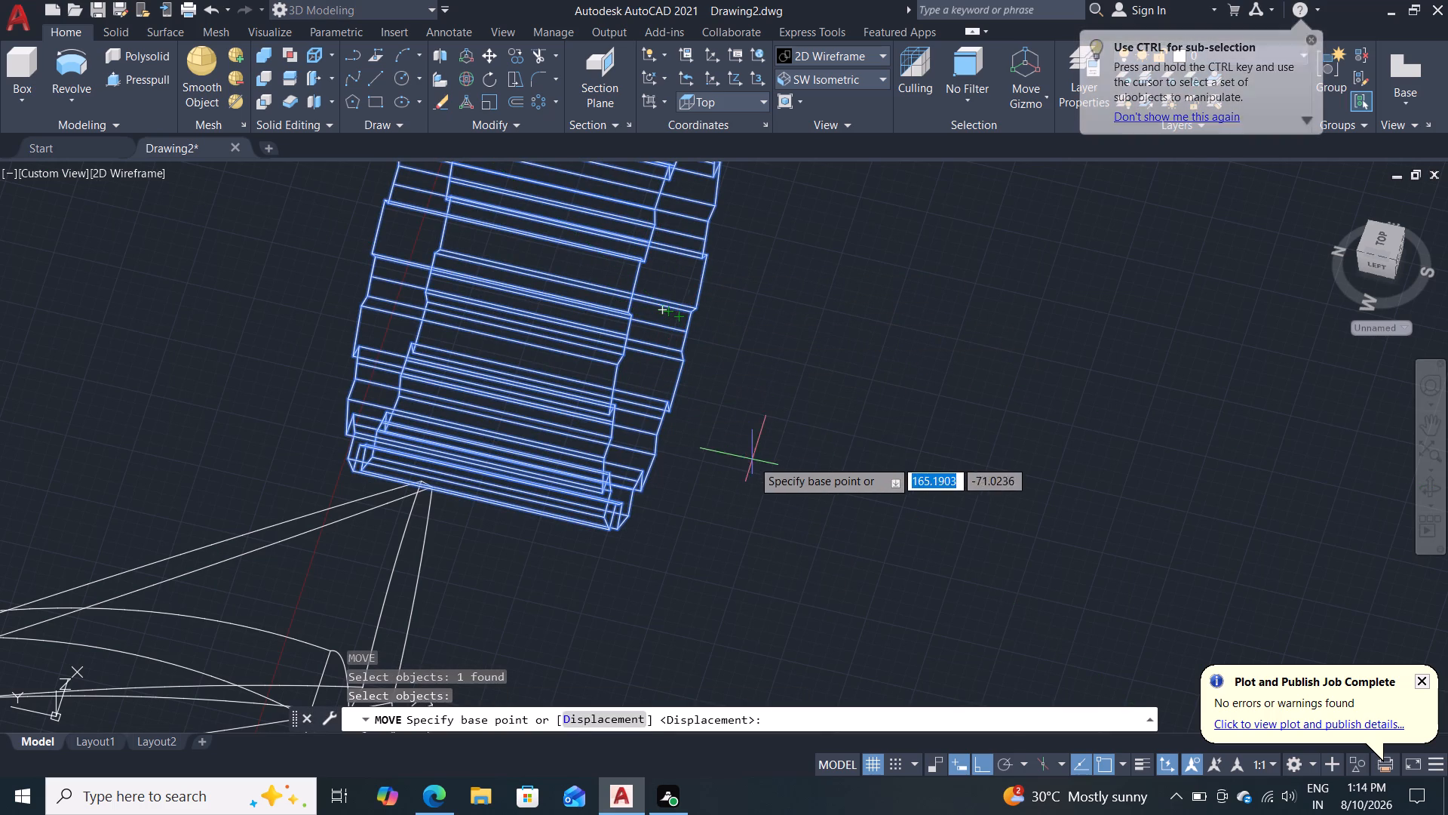
middle_click_drag(742, 424, 683, 397, "shift")
scroll(681, 383, "up", 1, "shift")
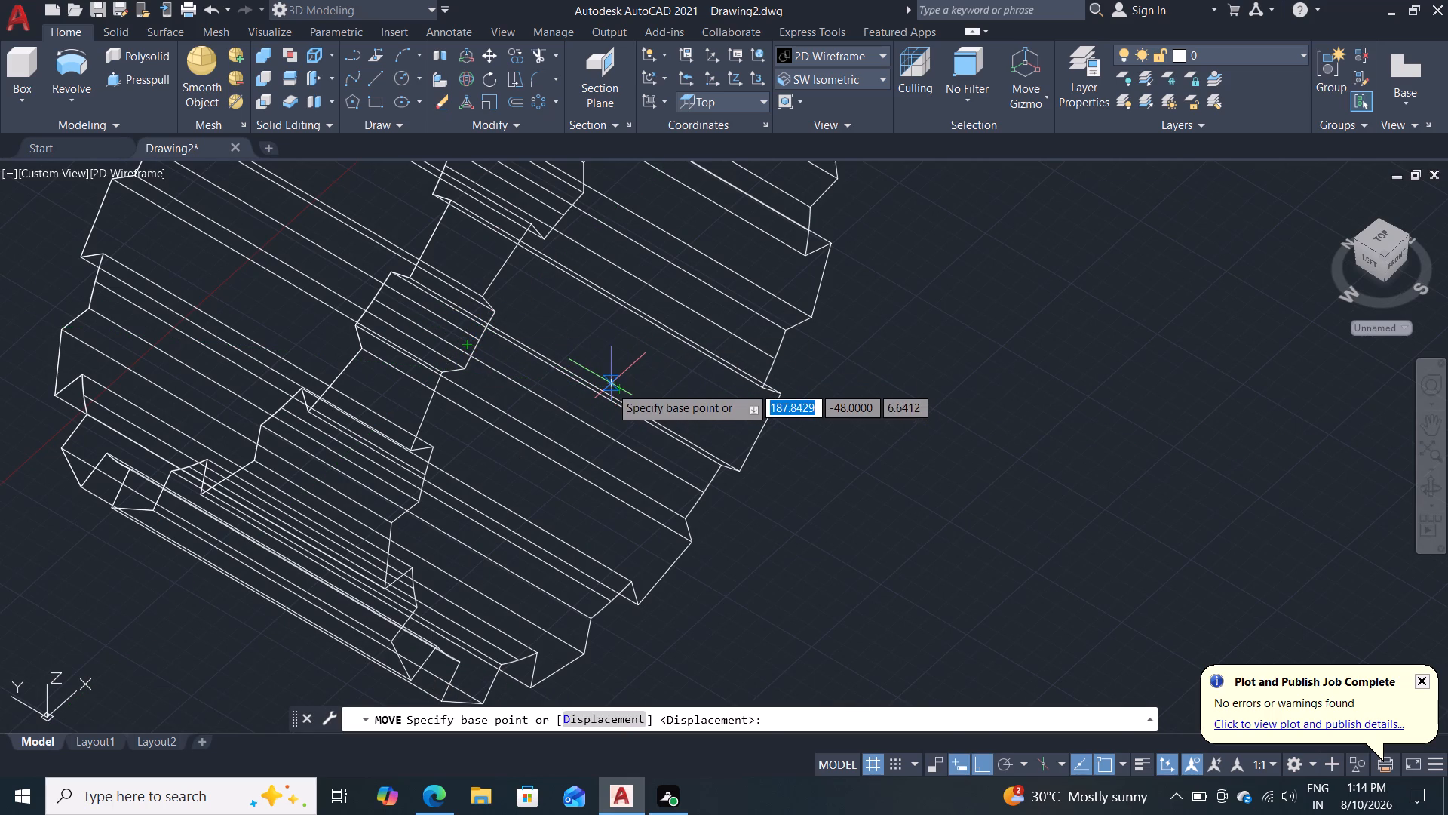
left_click(610, 386)
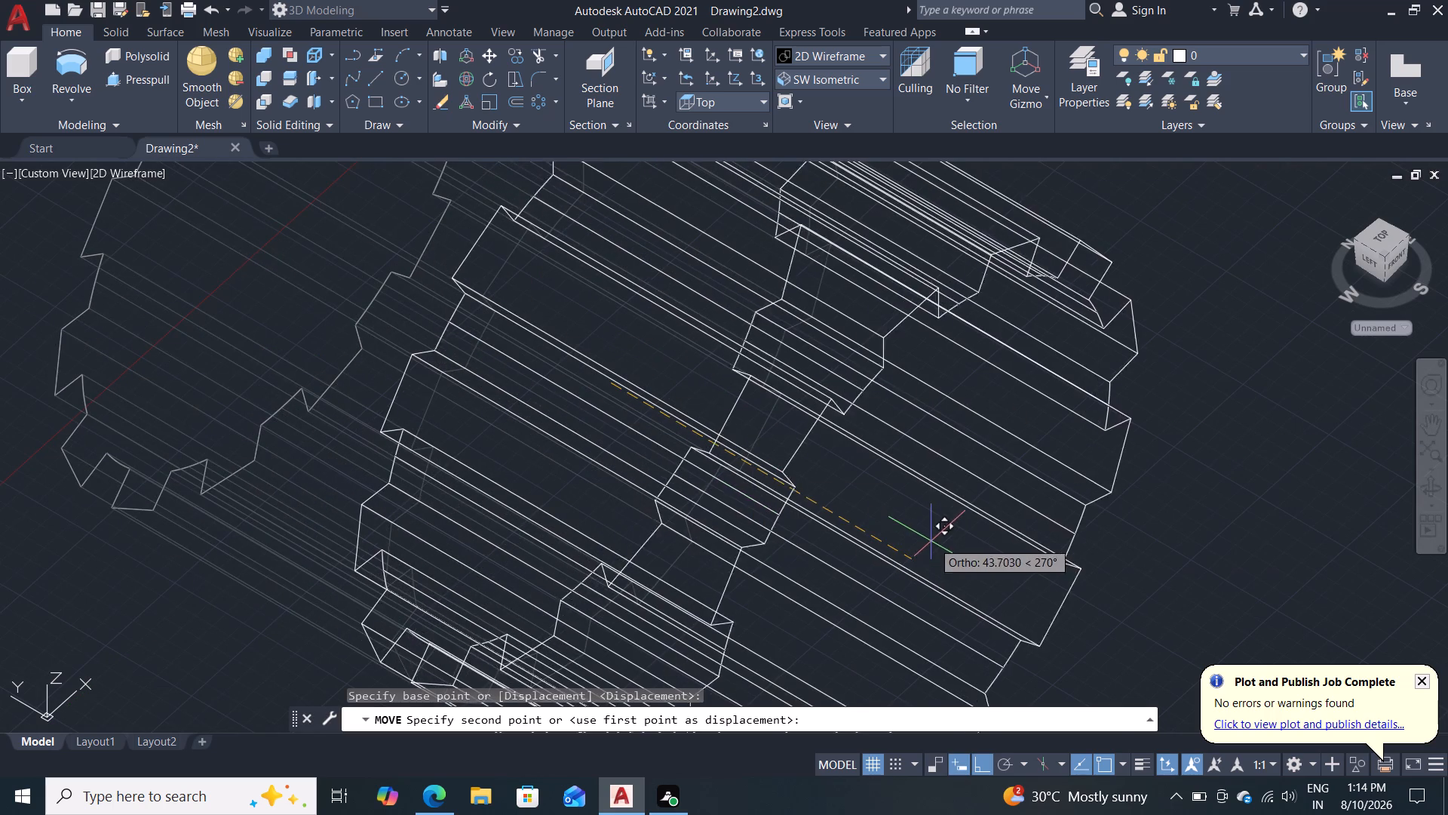
middle_click_drag(973, 576, 1045, 574, "shift")
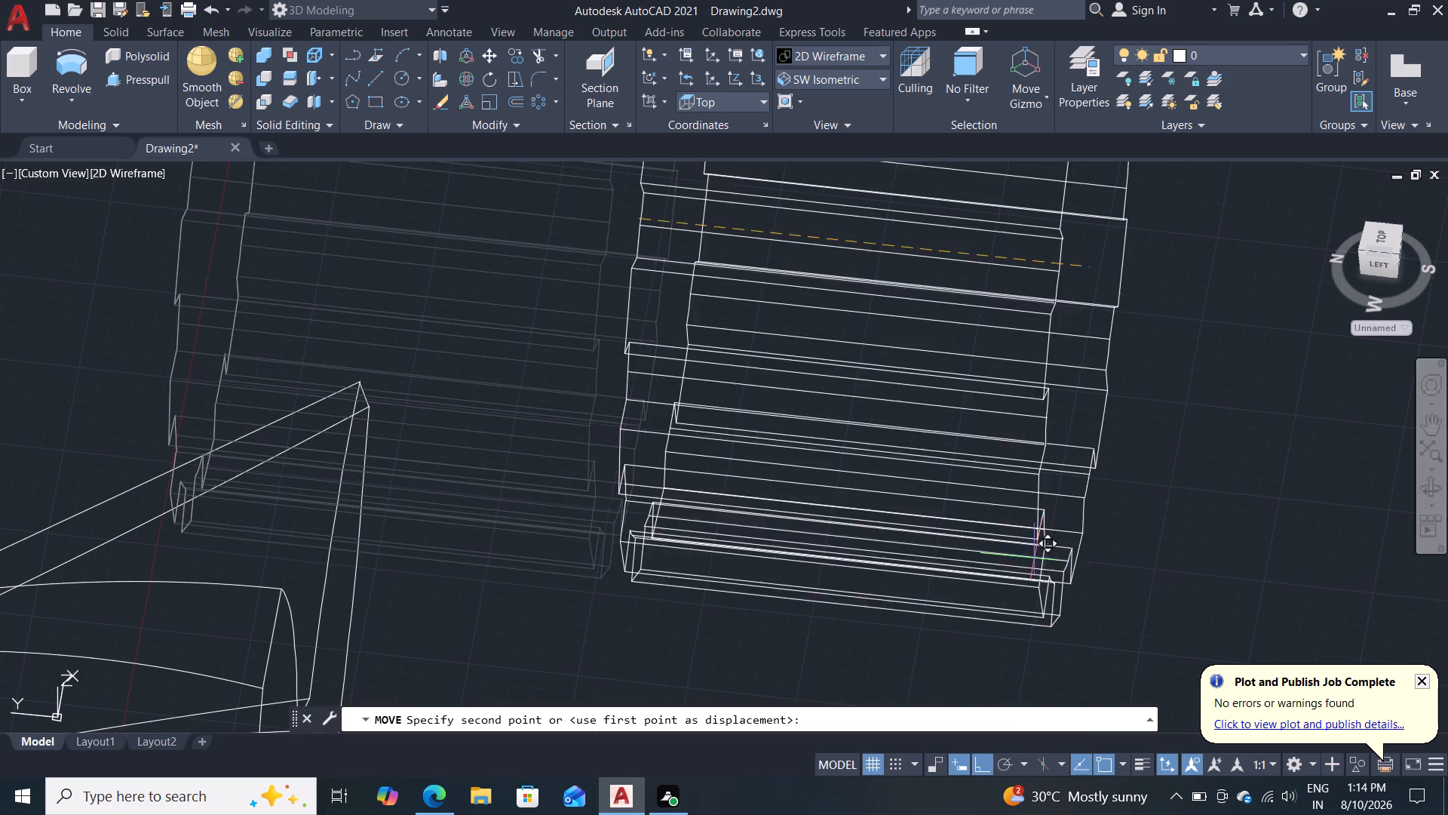
middle_click_drag(976, 561, 864, 284)
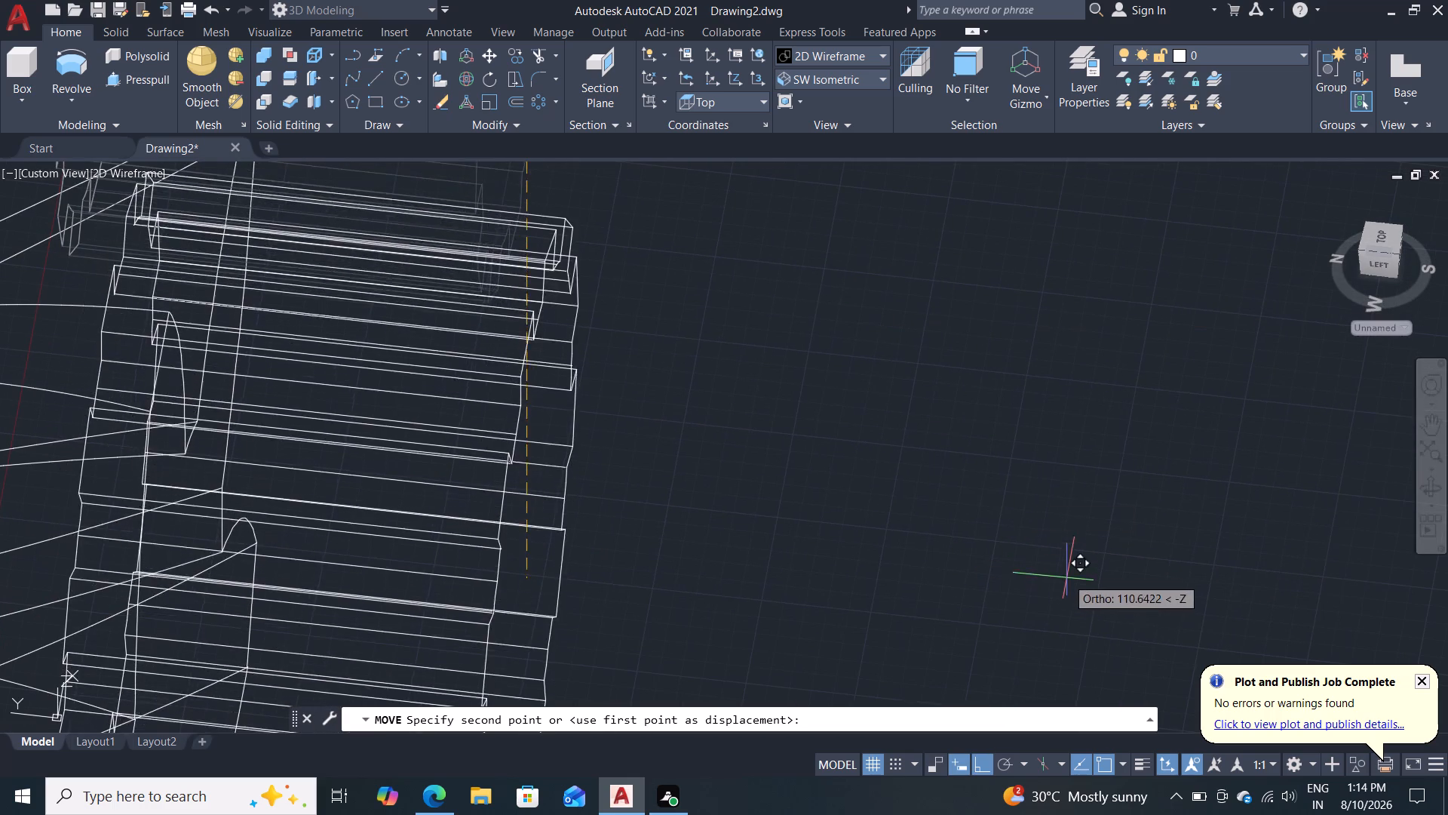
middle_click_drag(1059, 561, 989, 263)
middle_click_drag(1075, 514, 824, 275)
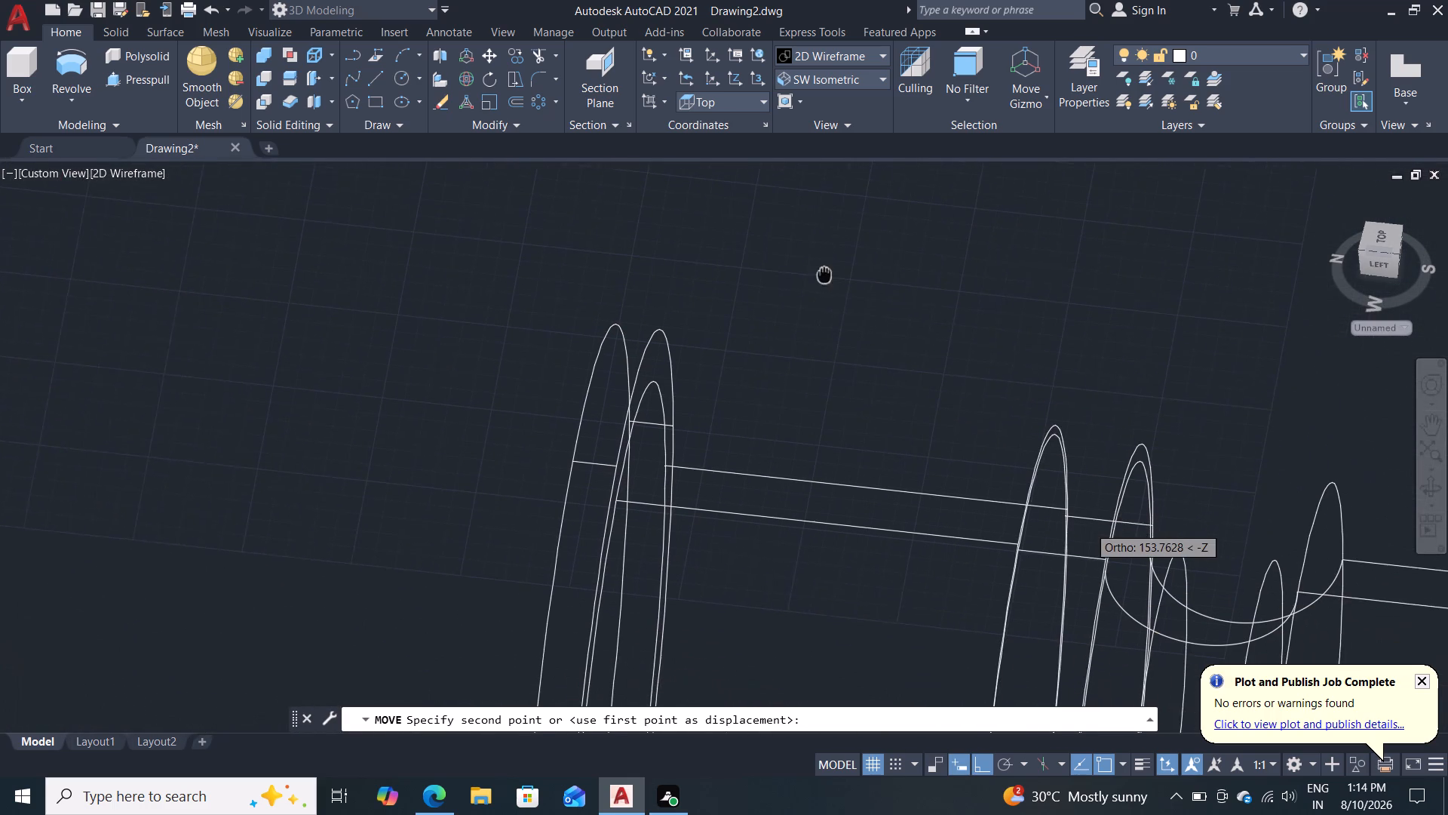
middle_click_drag(1020, 384, 798, 262)
middle_click_drag(760, 250, 602, 209)
middle_click(566, 197)
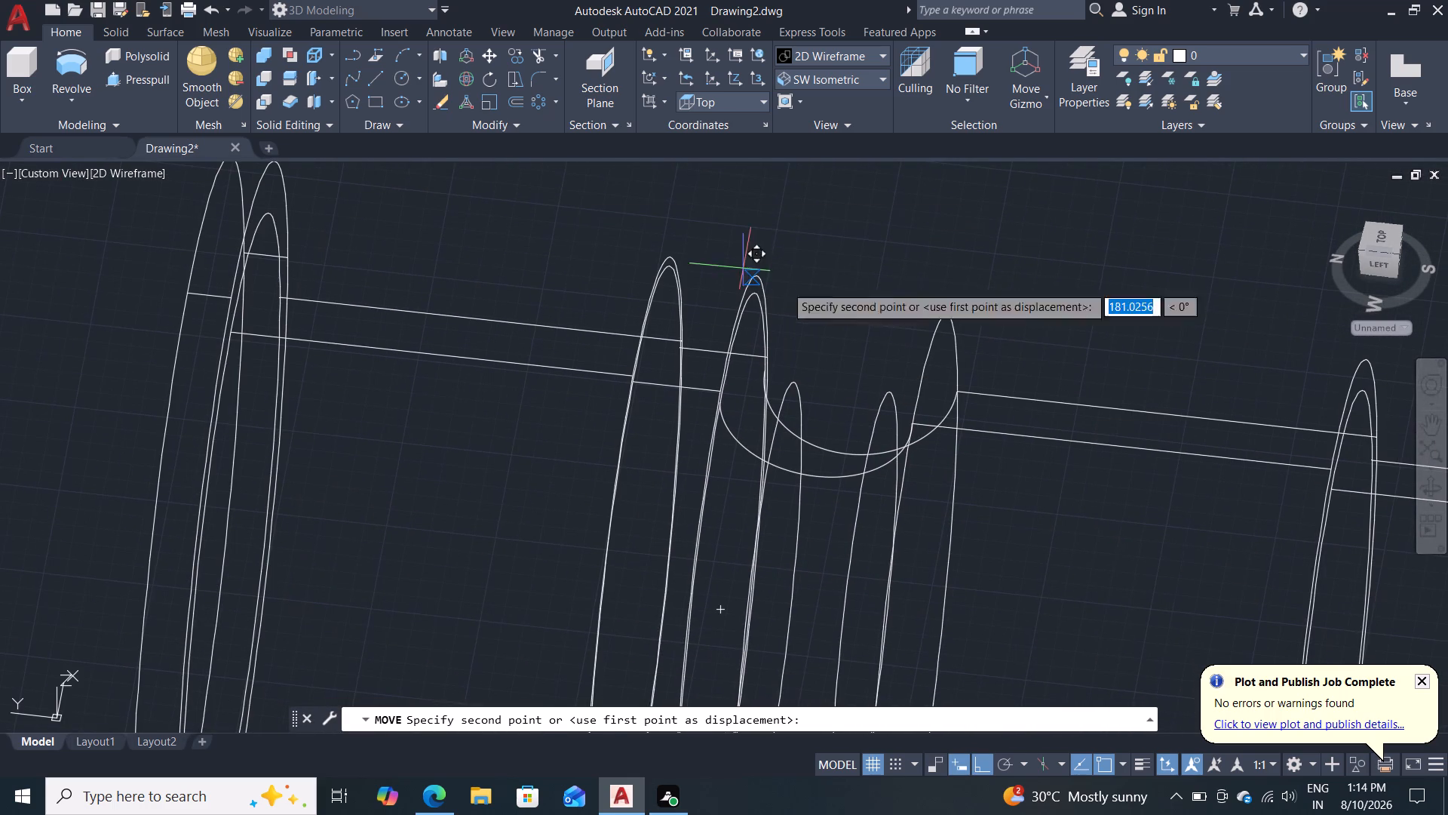
scroll(1037, 278, "down", 1)
middle_click_drag(1058, 281, 846, 230)
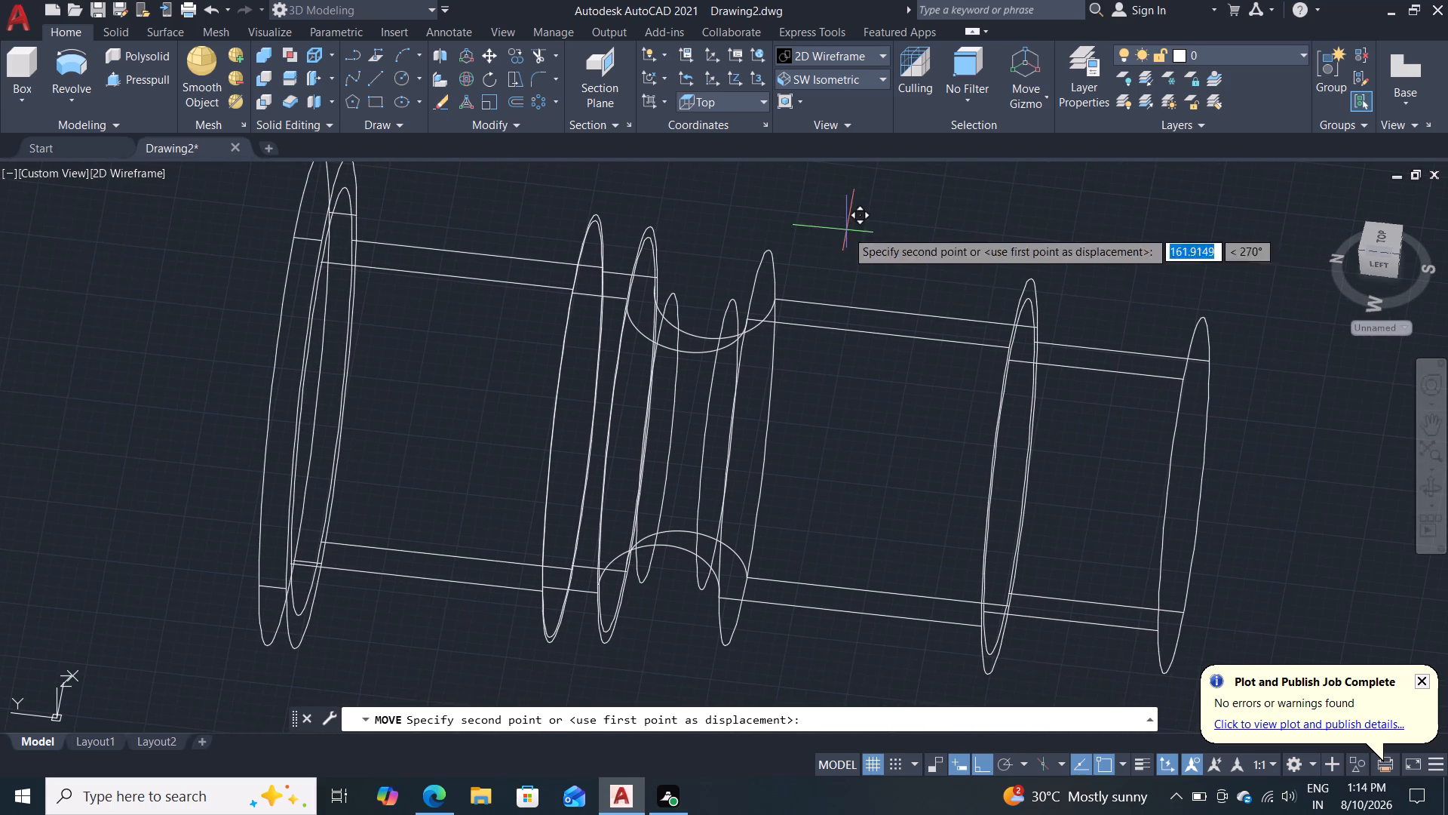
left_click(1006, 481)
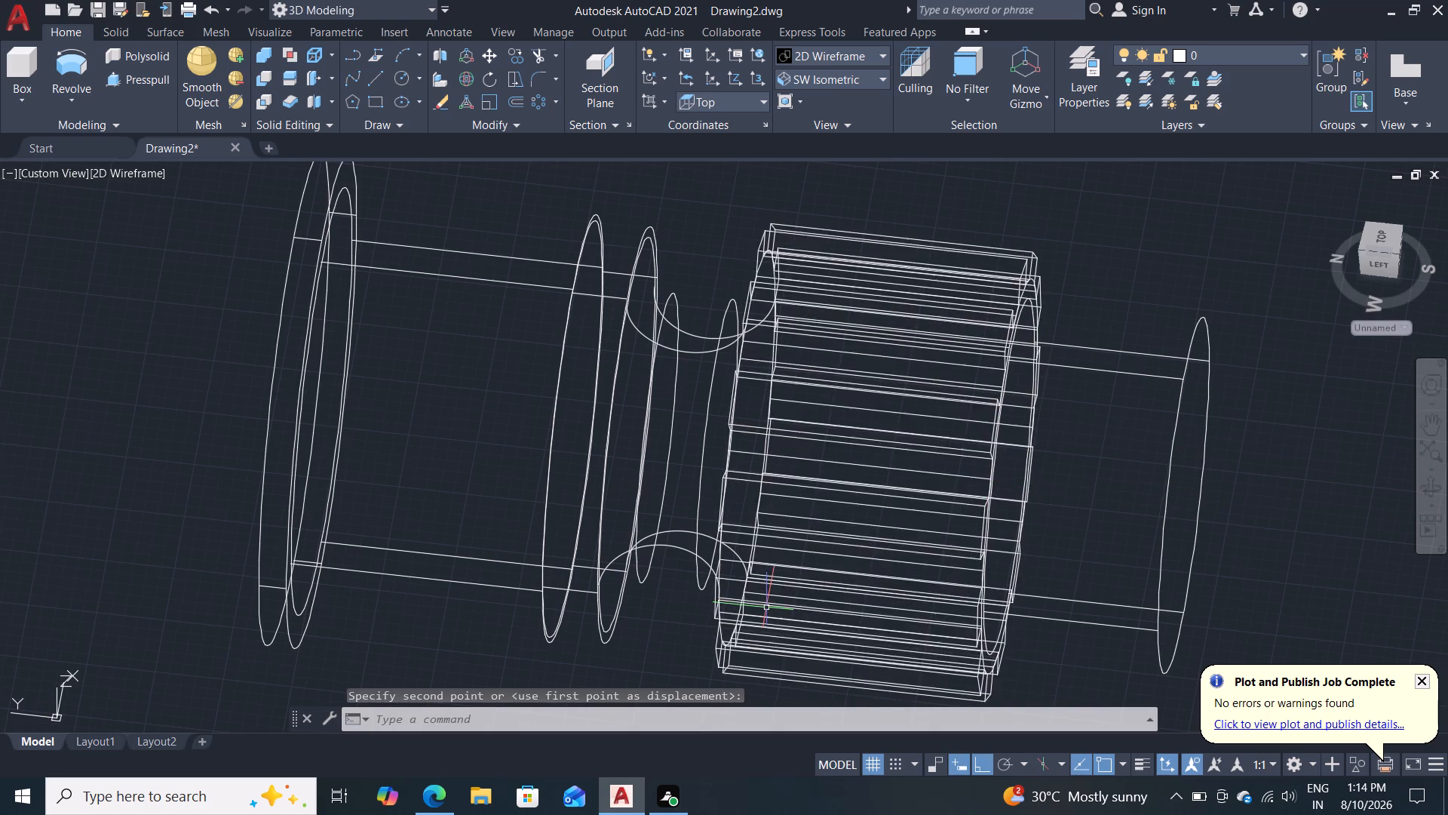
Move the fluted cutter to the shank, placing the centre of its wide end on the centre of the shank's end flange.
scroll(745, 582, "down", 2)
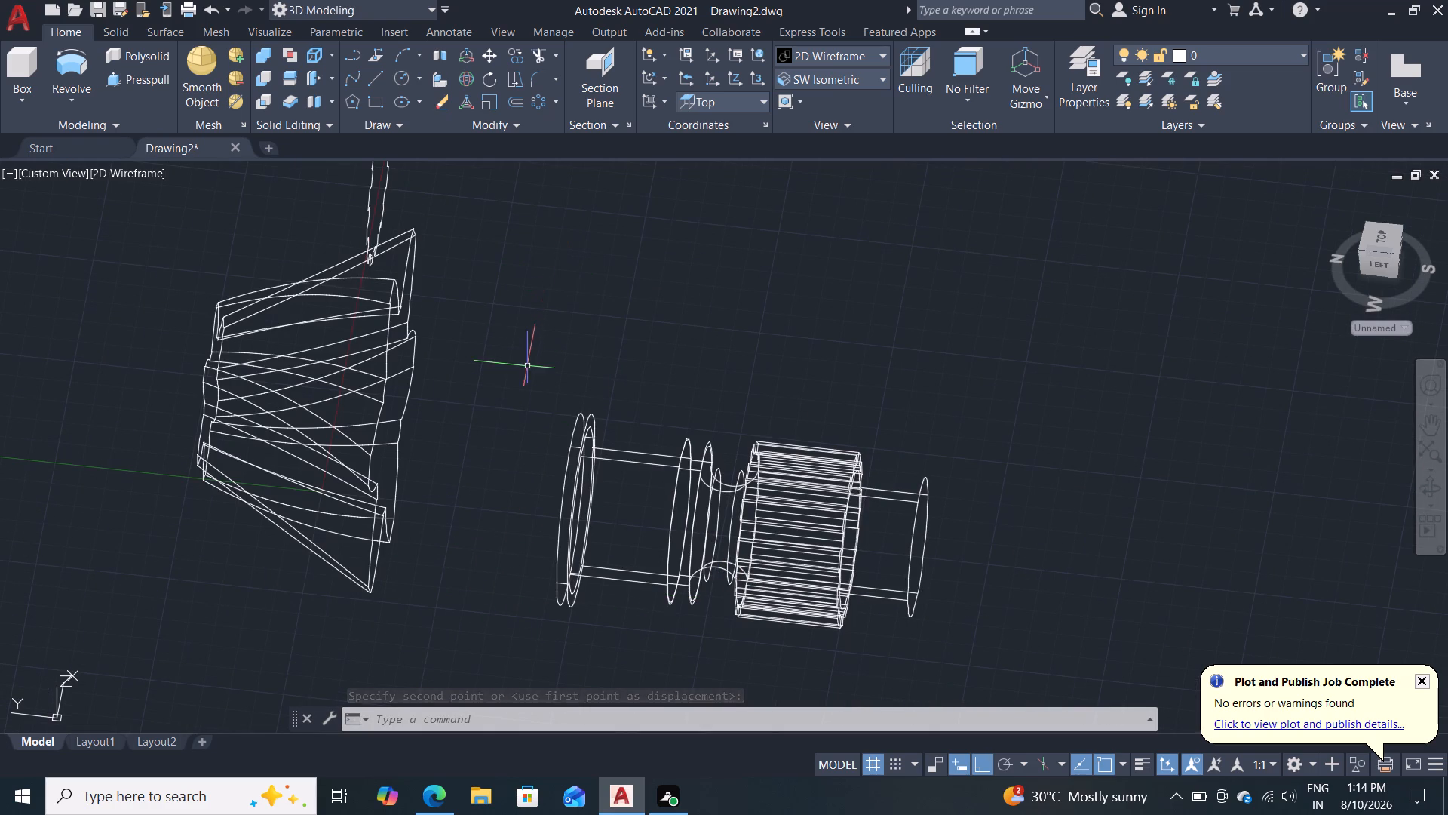
scroll(520, 365, "up", 2)
middle_click_drag(527, 408, 529, 398, "shift")
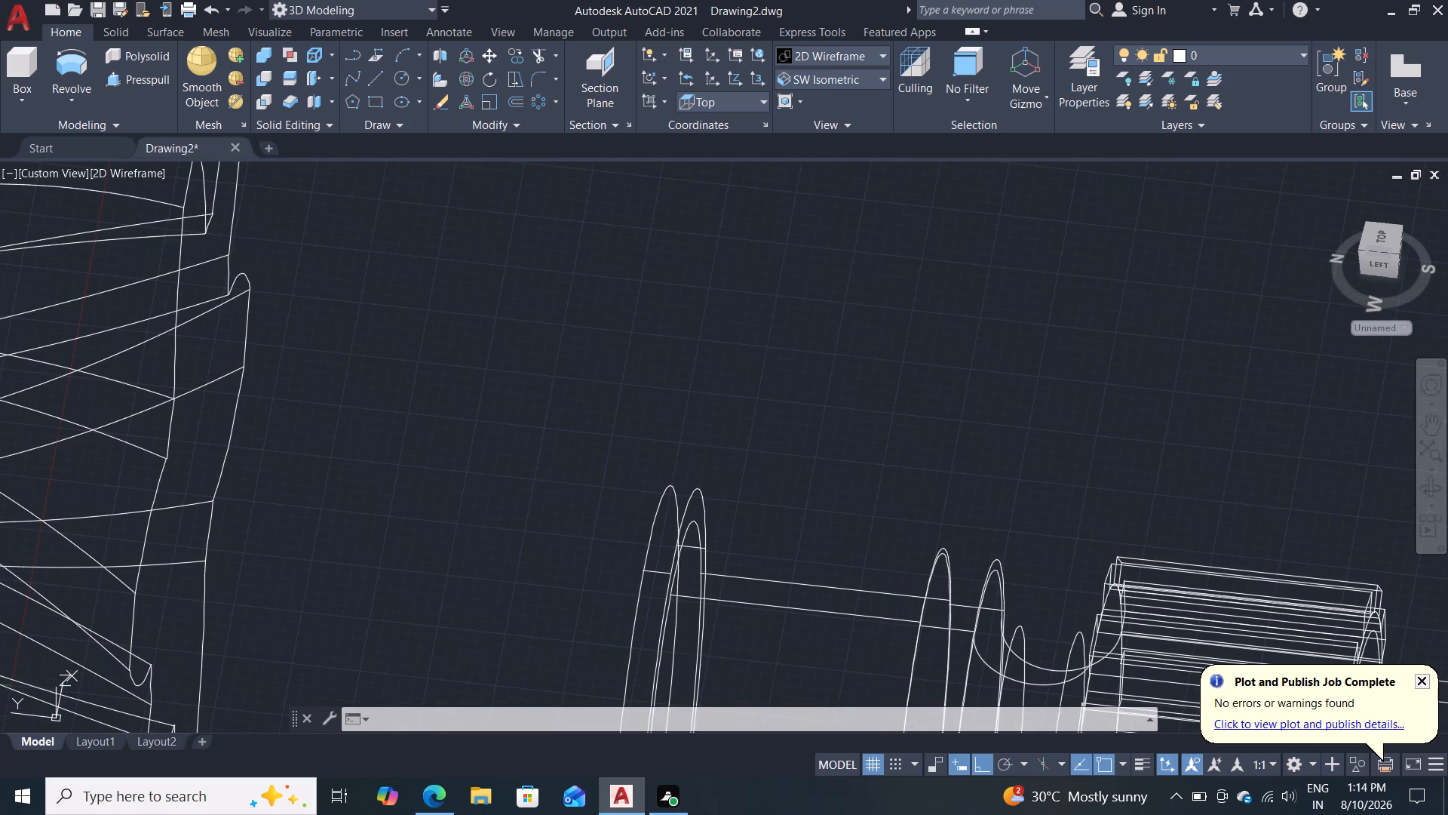
middle_click_drag(529, 398, 508, 325, "shift")
scroll(527, 349, "down", 2)
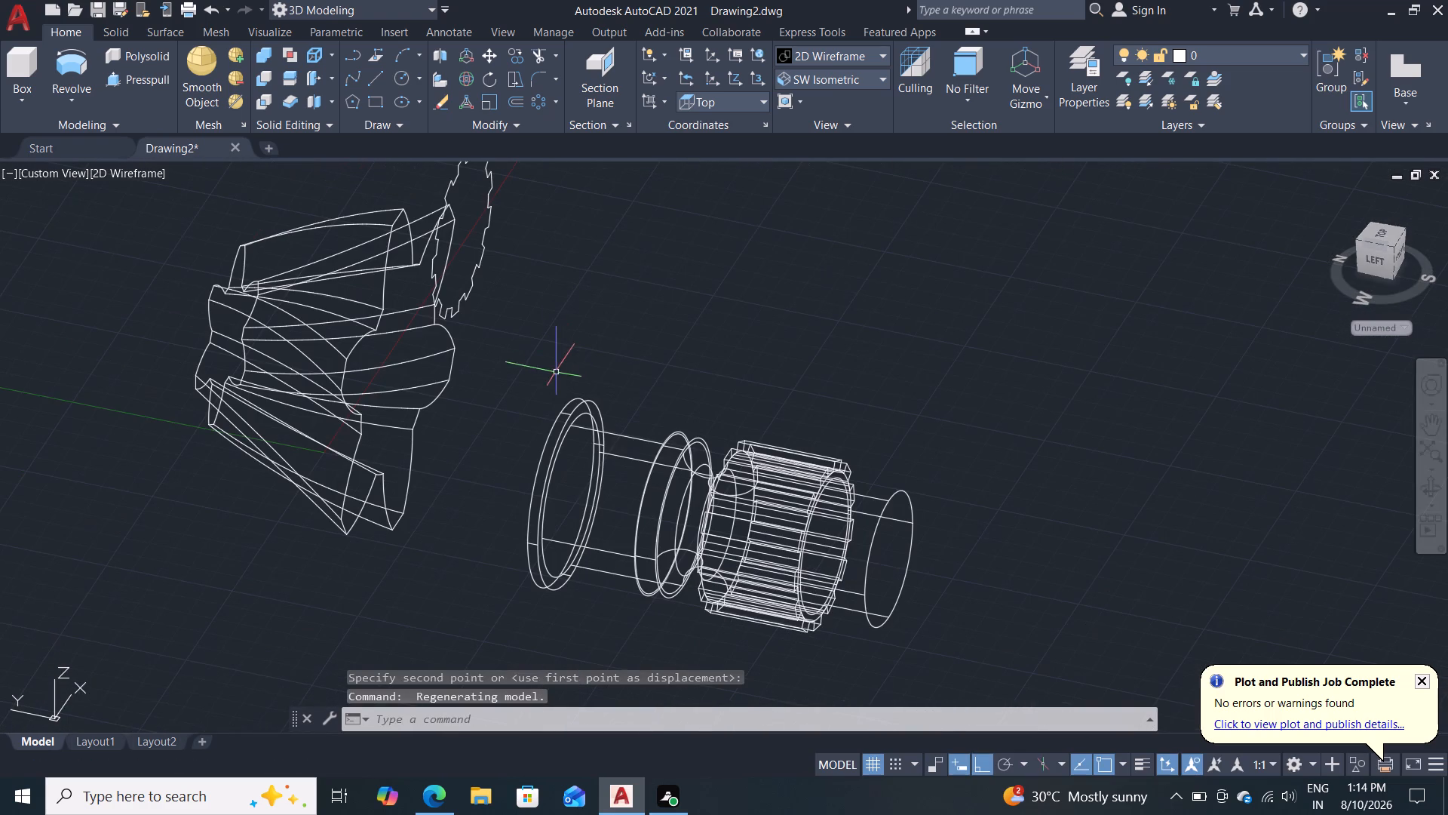
key("m")
key("Return")
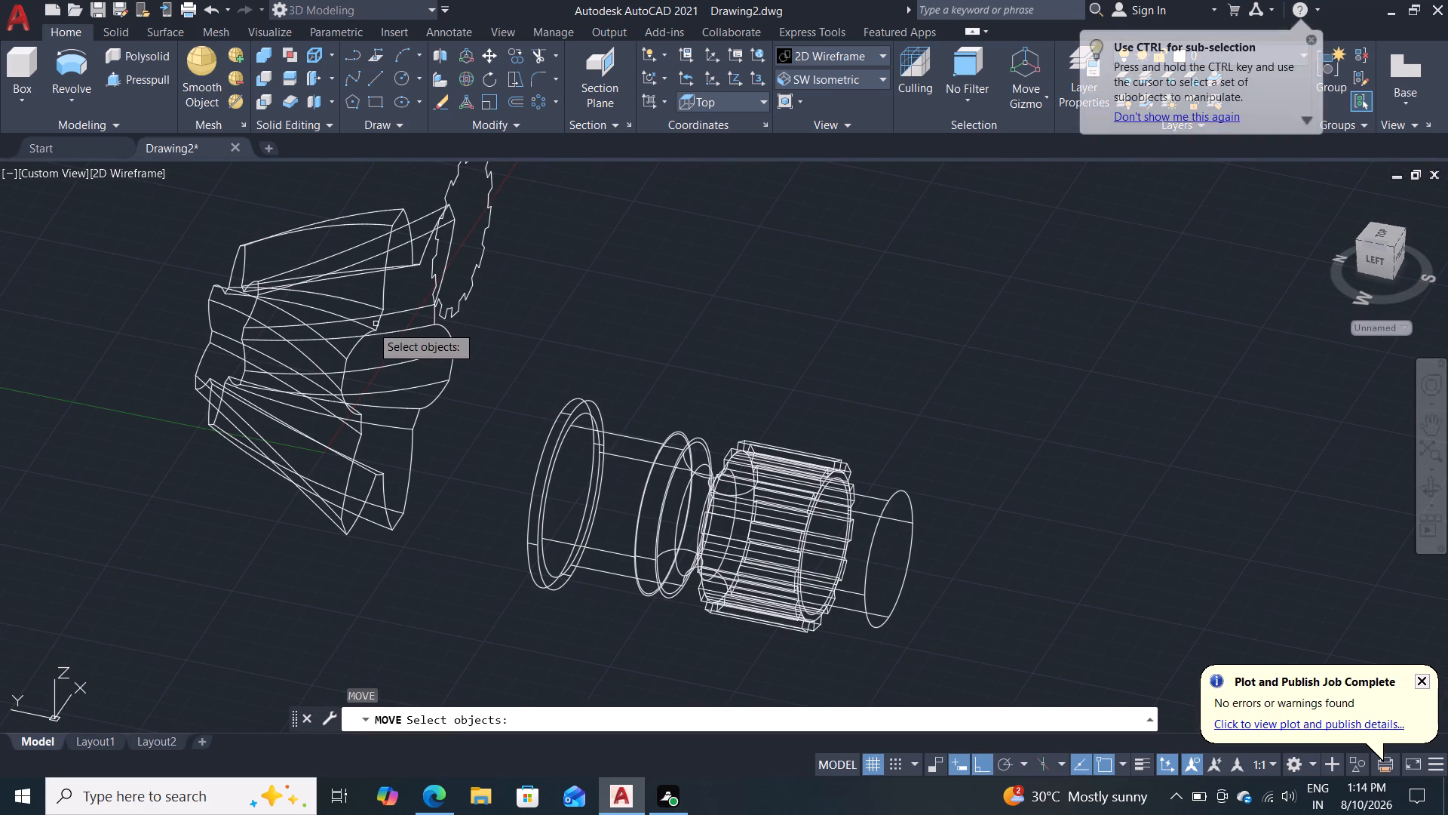
left_click(366, 383)
left_click(299, 426)
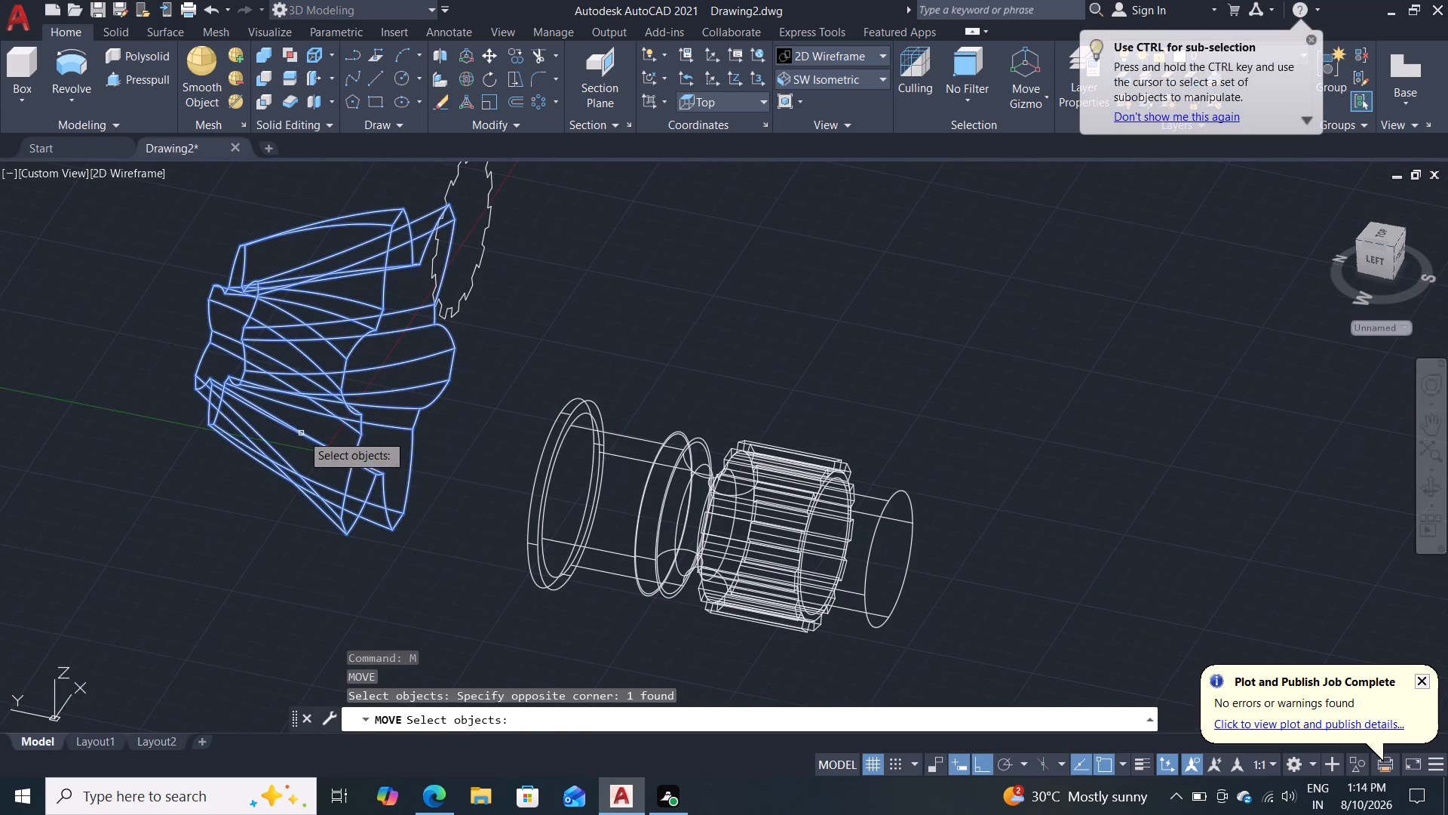
key("Return")
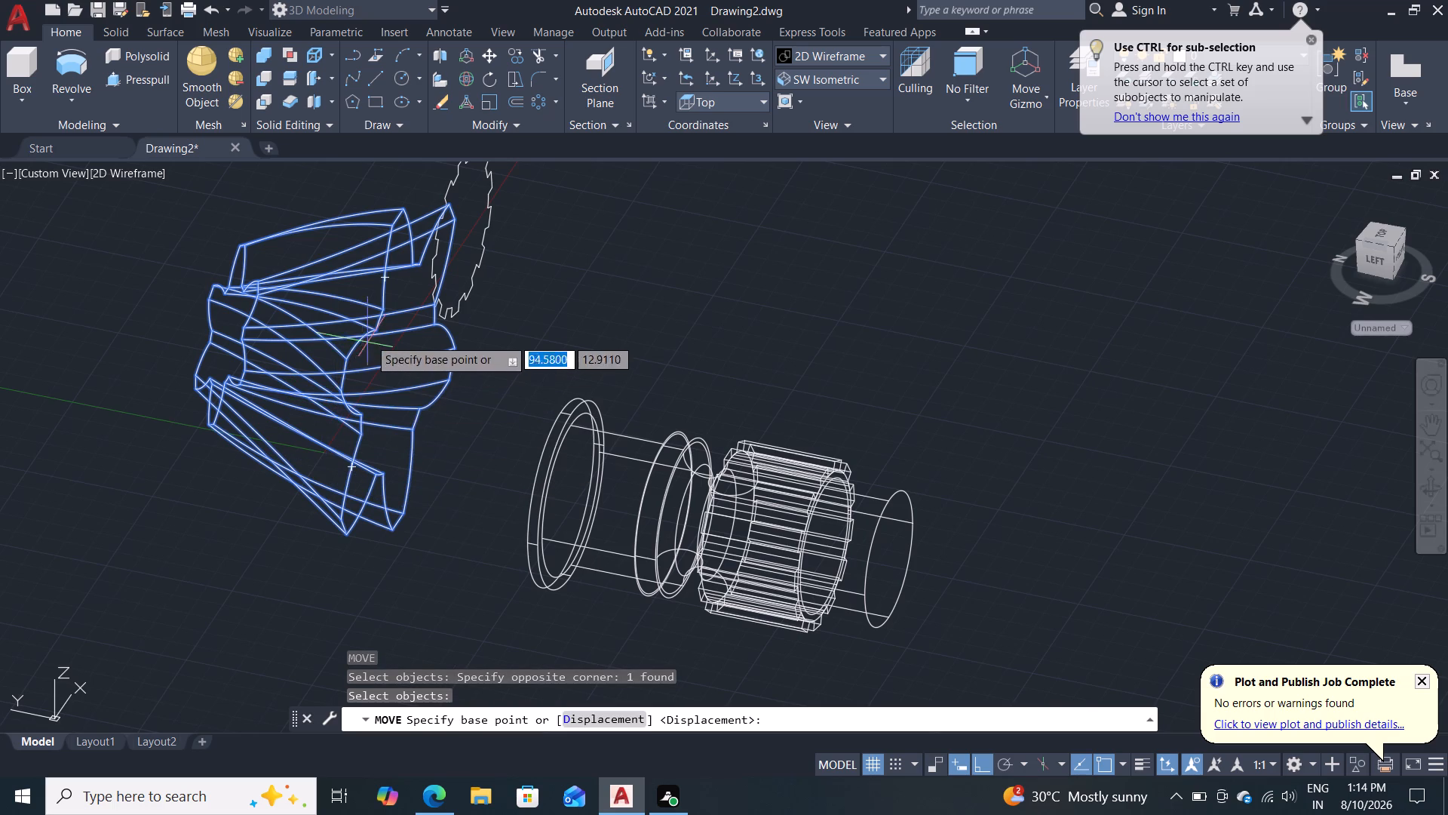
left_click(394, 370)
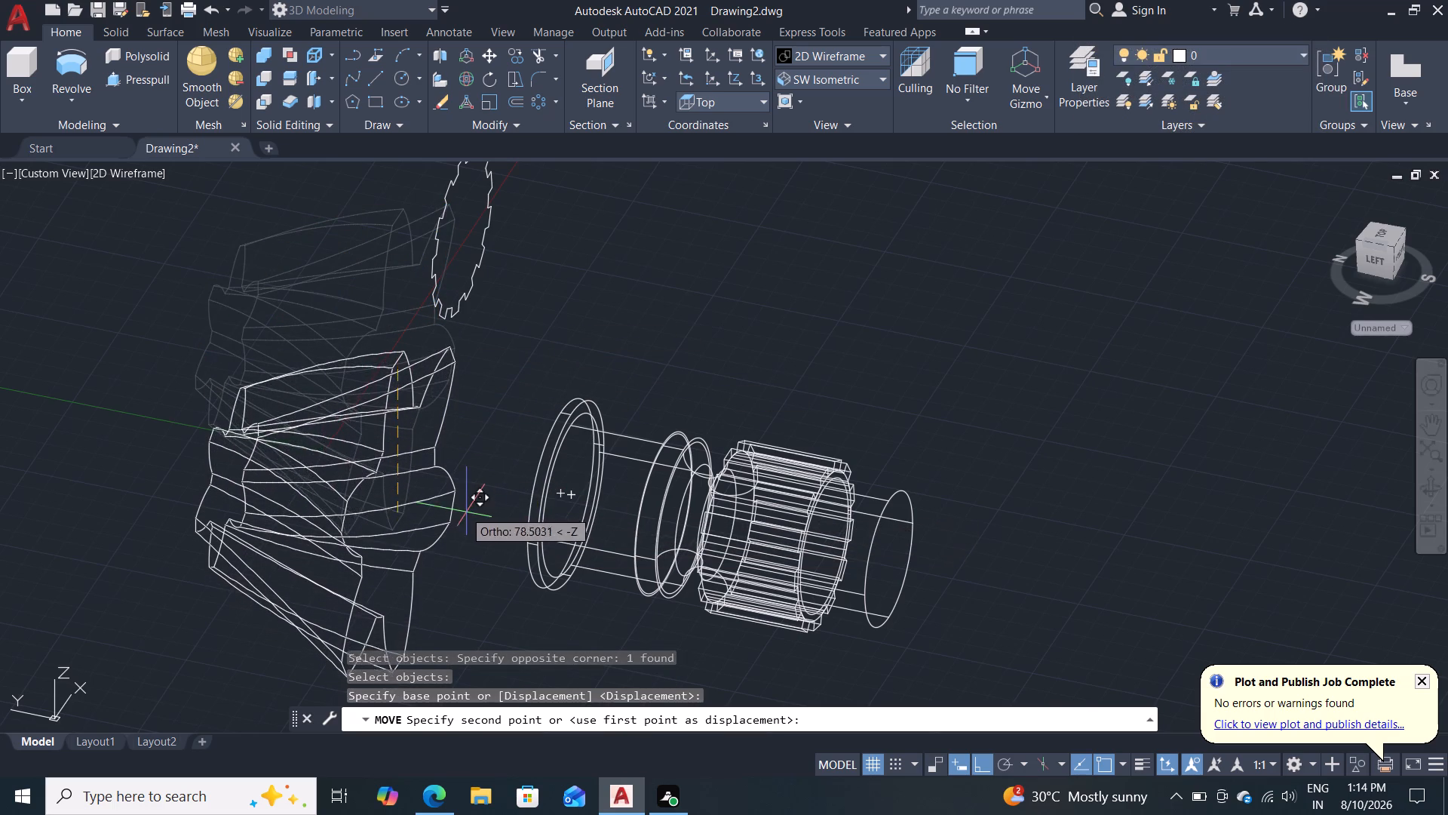
middle_click_drag(468, 511, 641, 503, "shift")
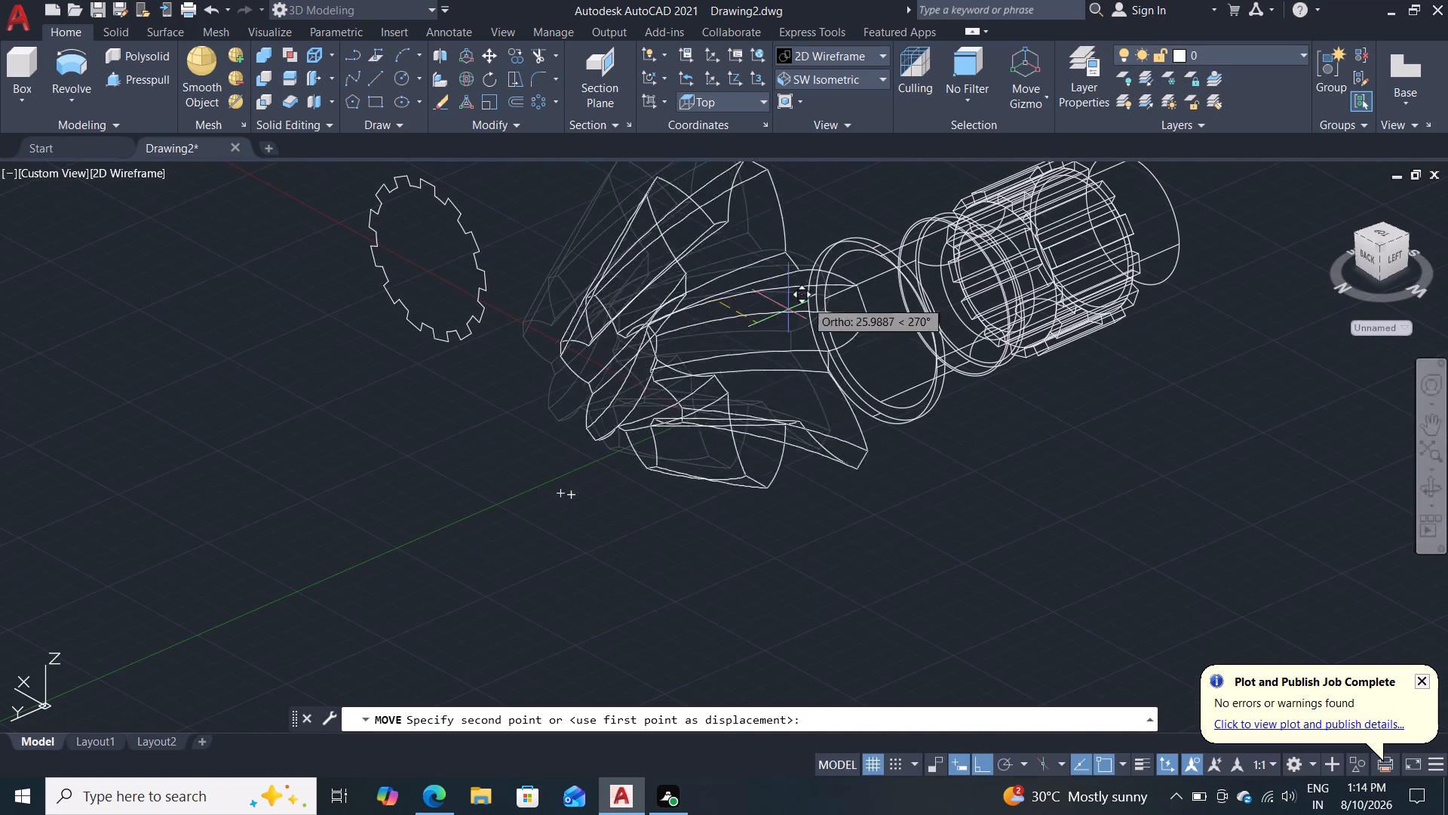
left_click(875, 337)
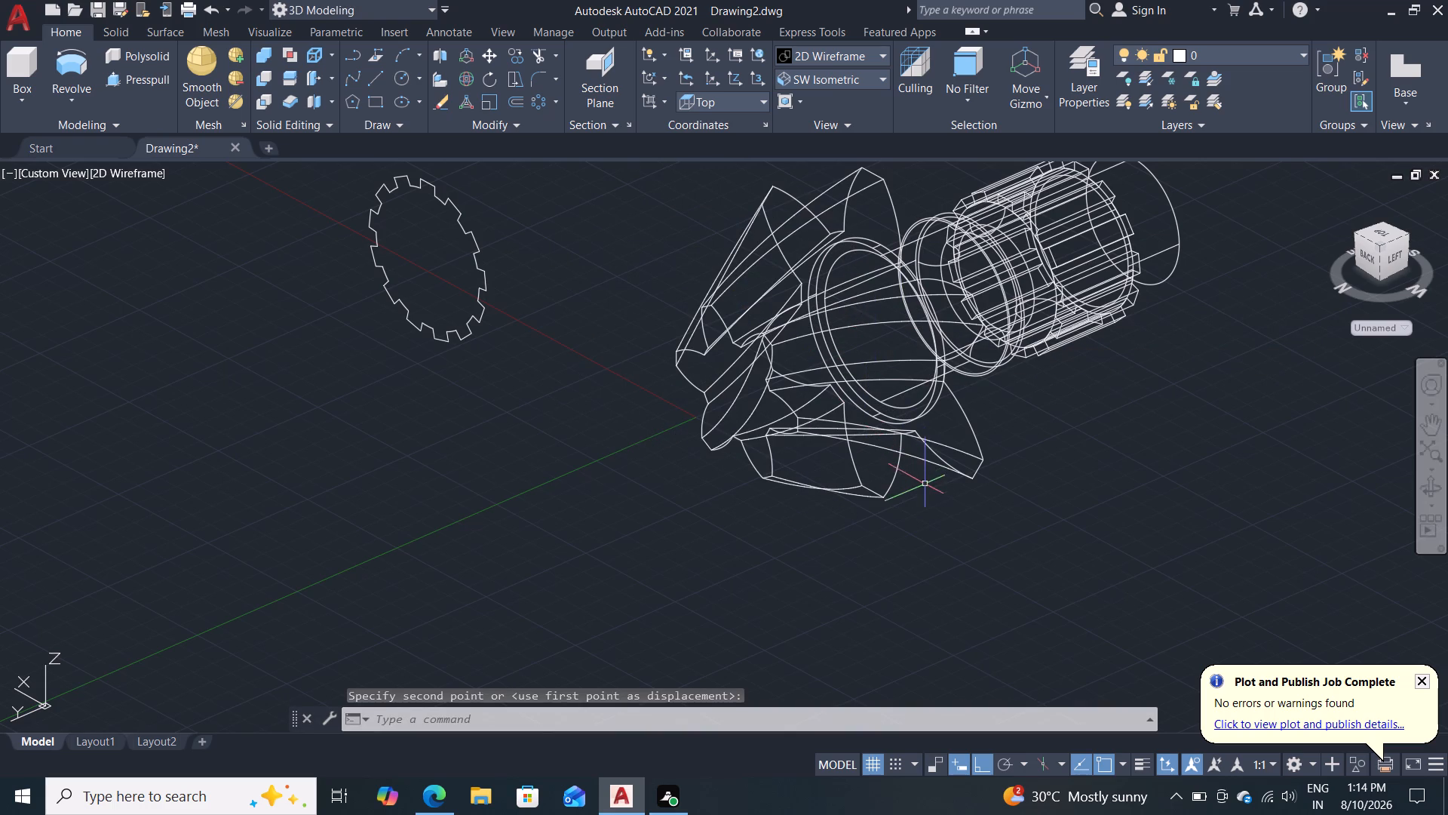
key("Escape")
Delete the leftover toothed outline lying apart from the assembled cutter.
scroll(1128, 426, "down", 1)
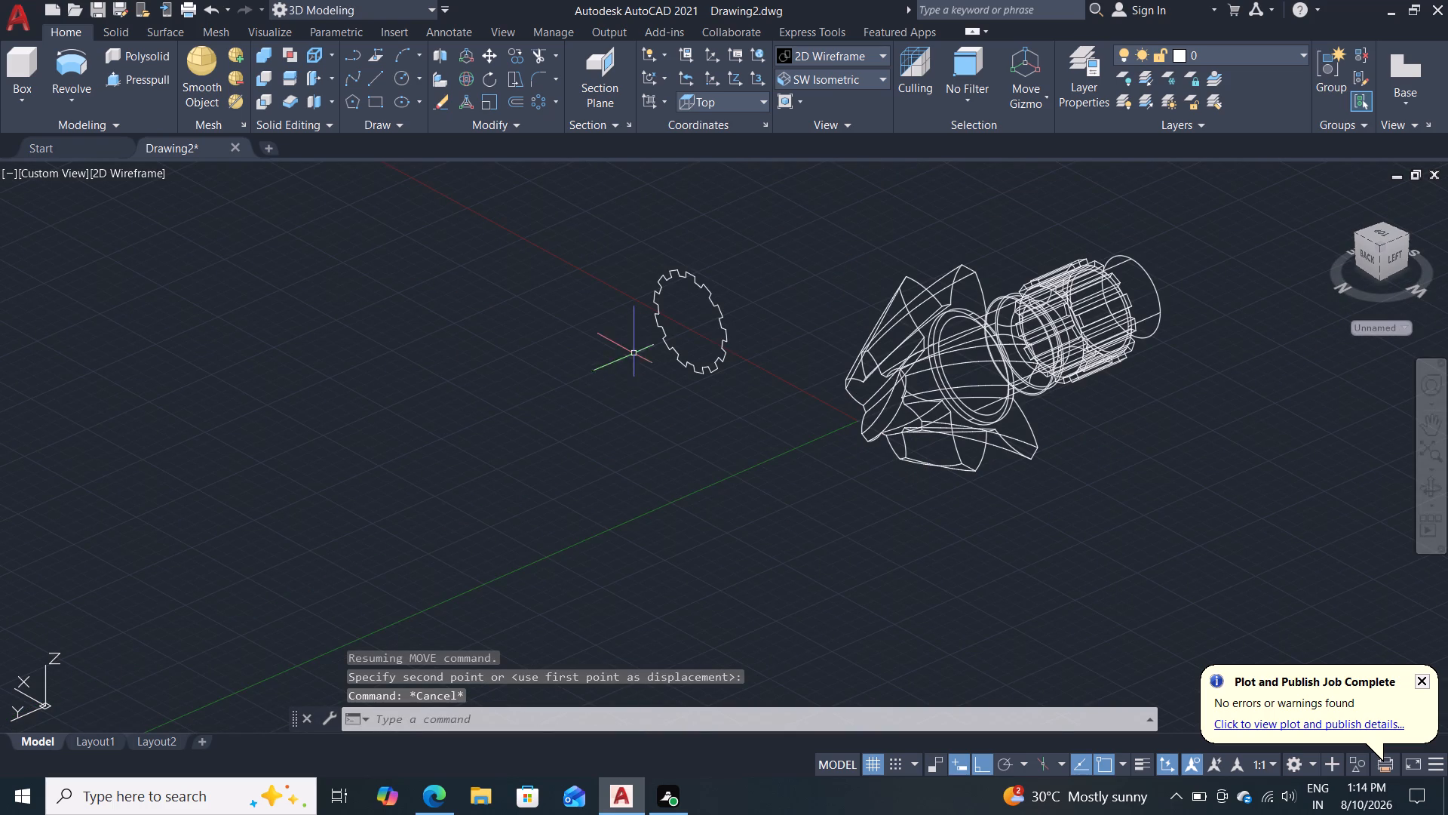
left_click_drag(814, 237, 767, 249)
left_click(602, 442)
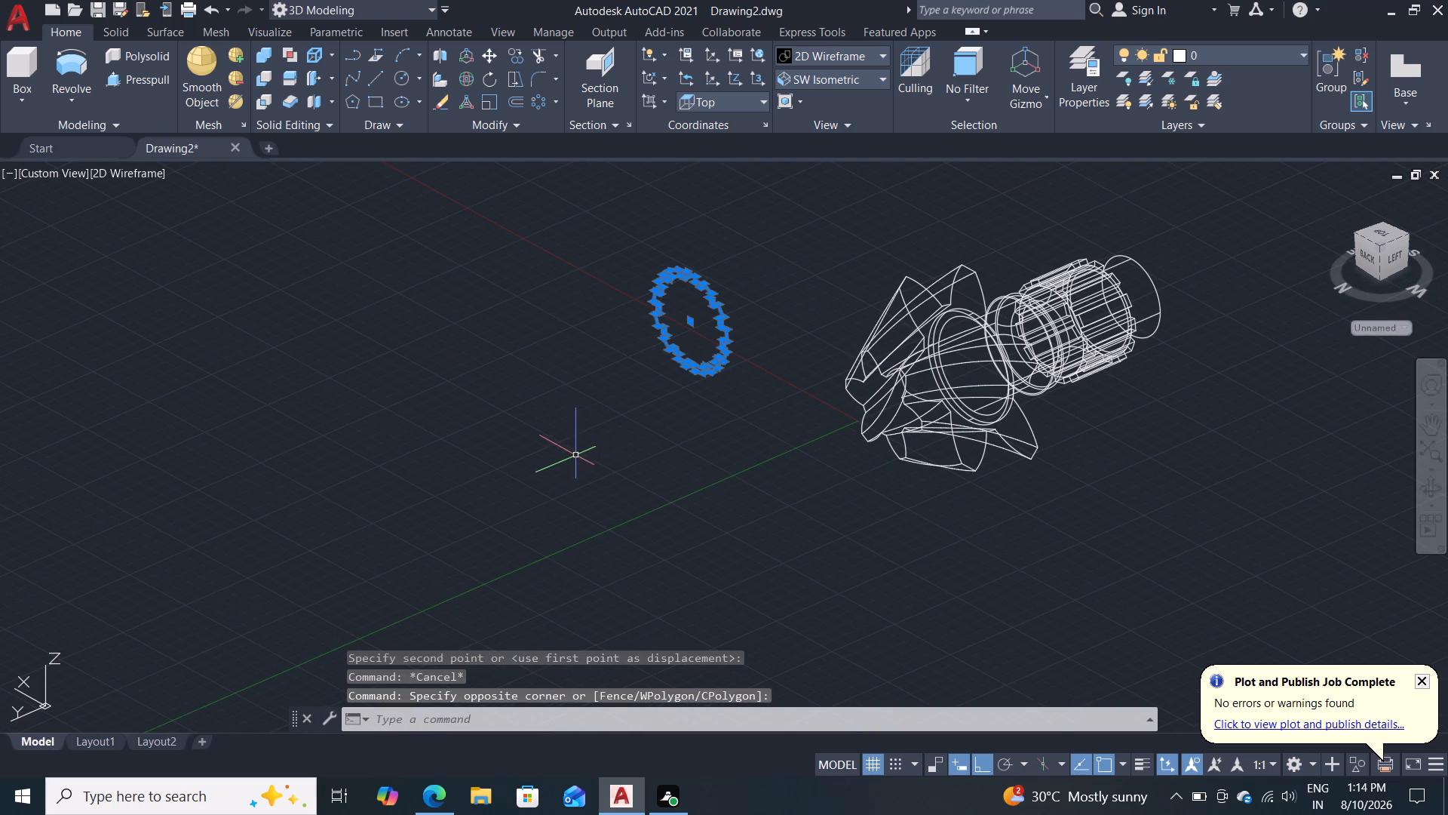
key("Delete")
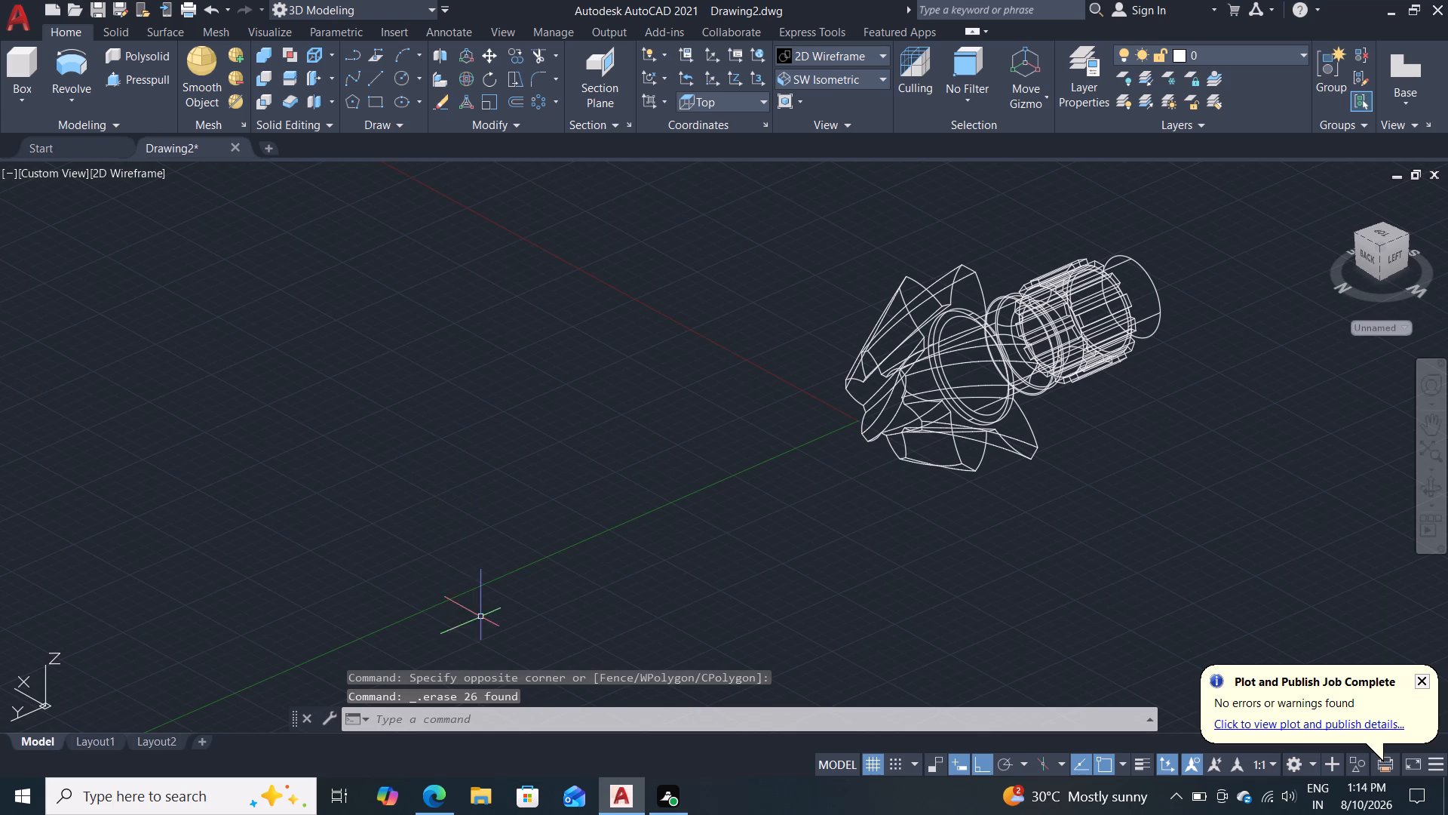
Set the model's visual style to Shades of Gray.
left_click(821, 81)
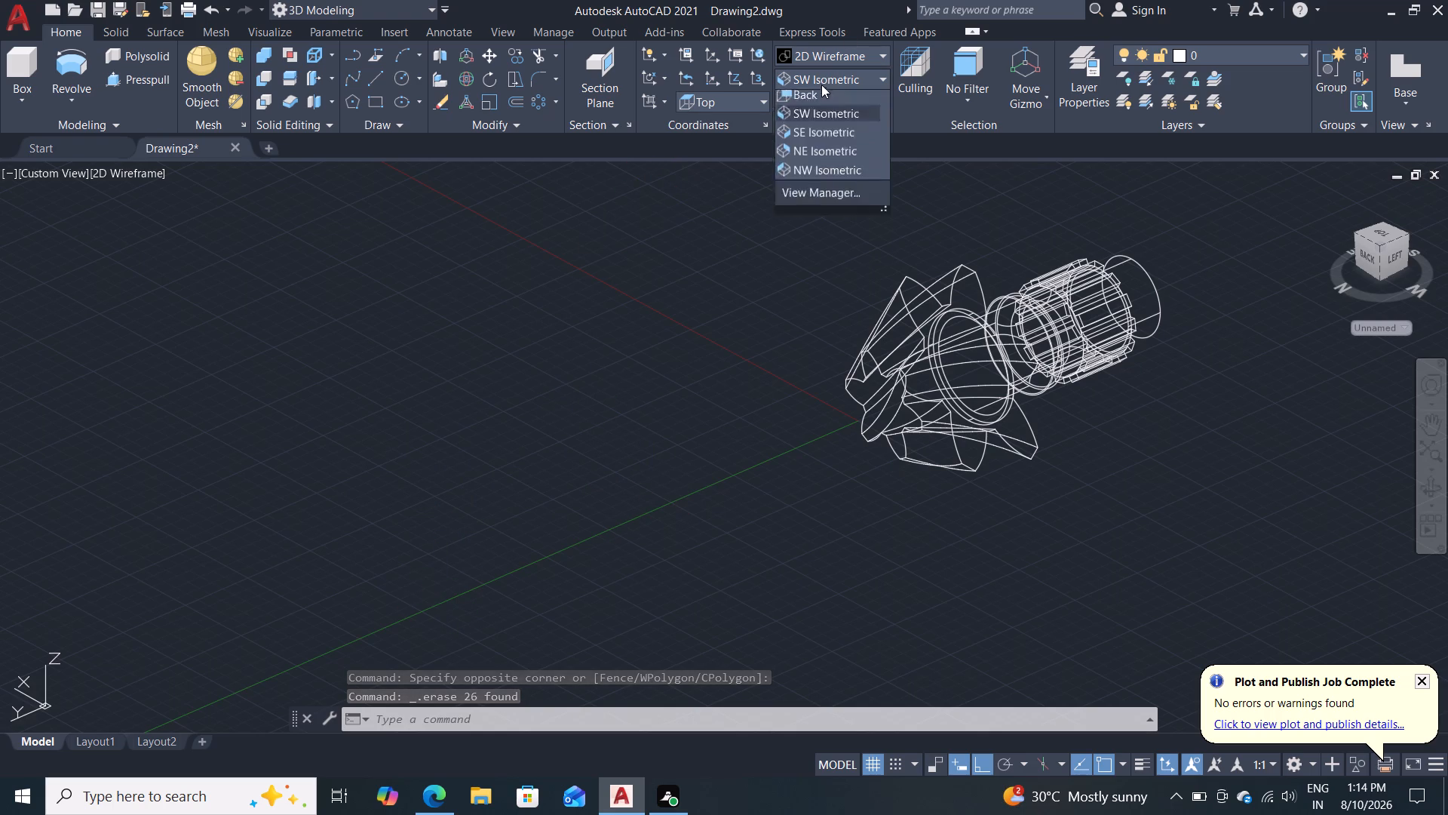
left_click(862, 59)
left_click(872, 59)
left_click(866, 54)
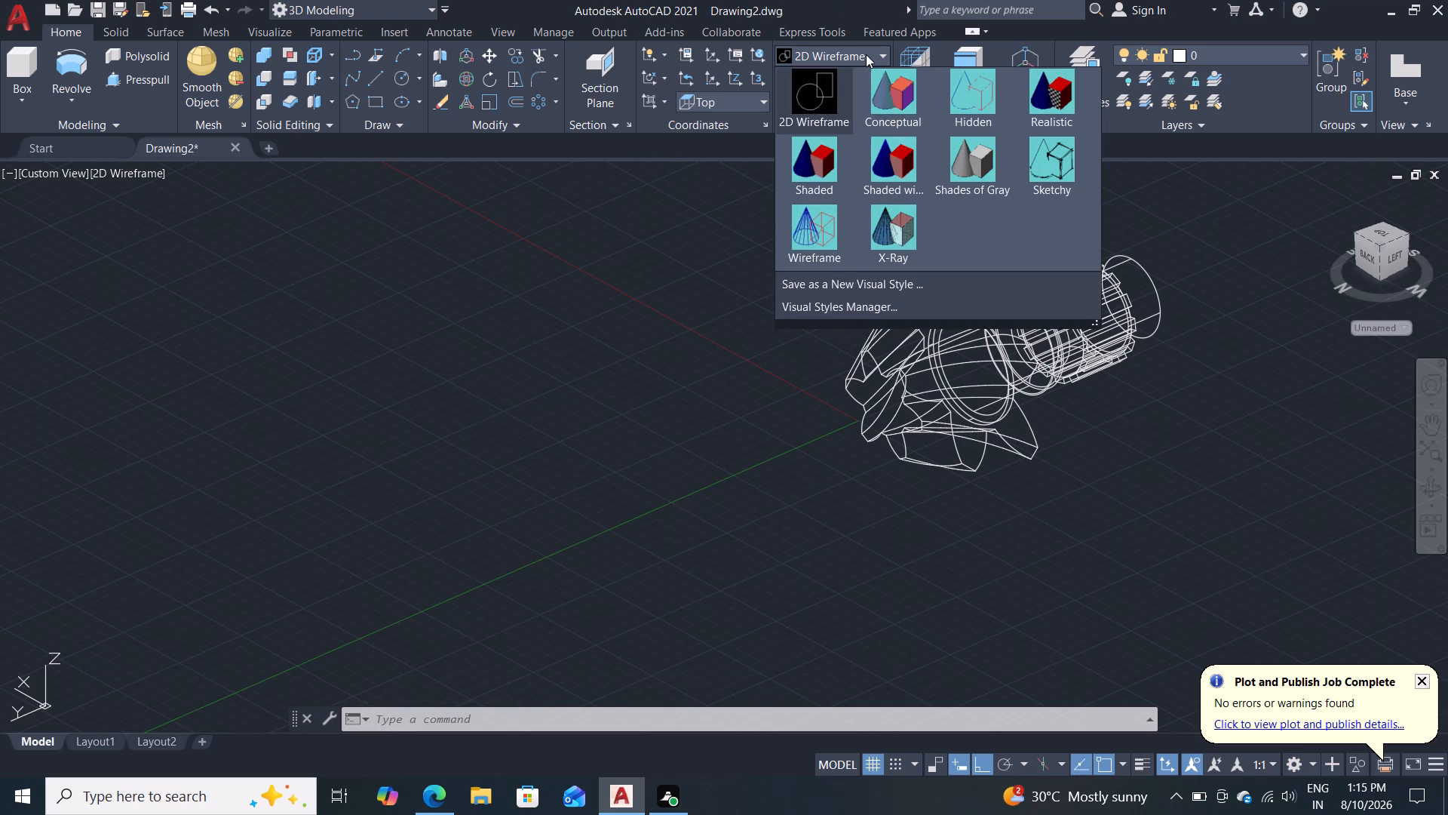
left_click(965, 145)
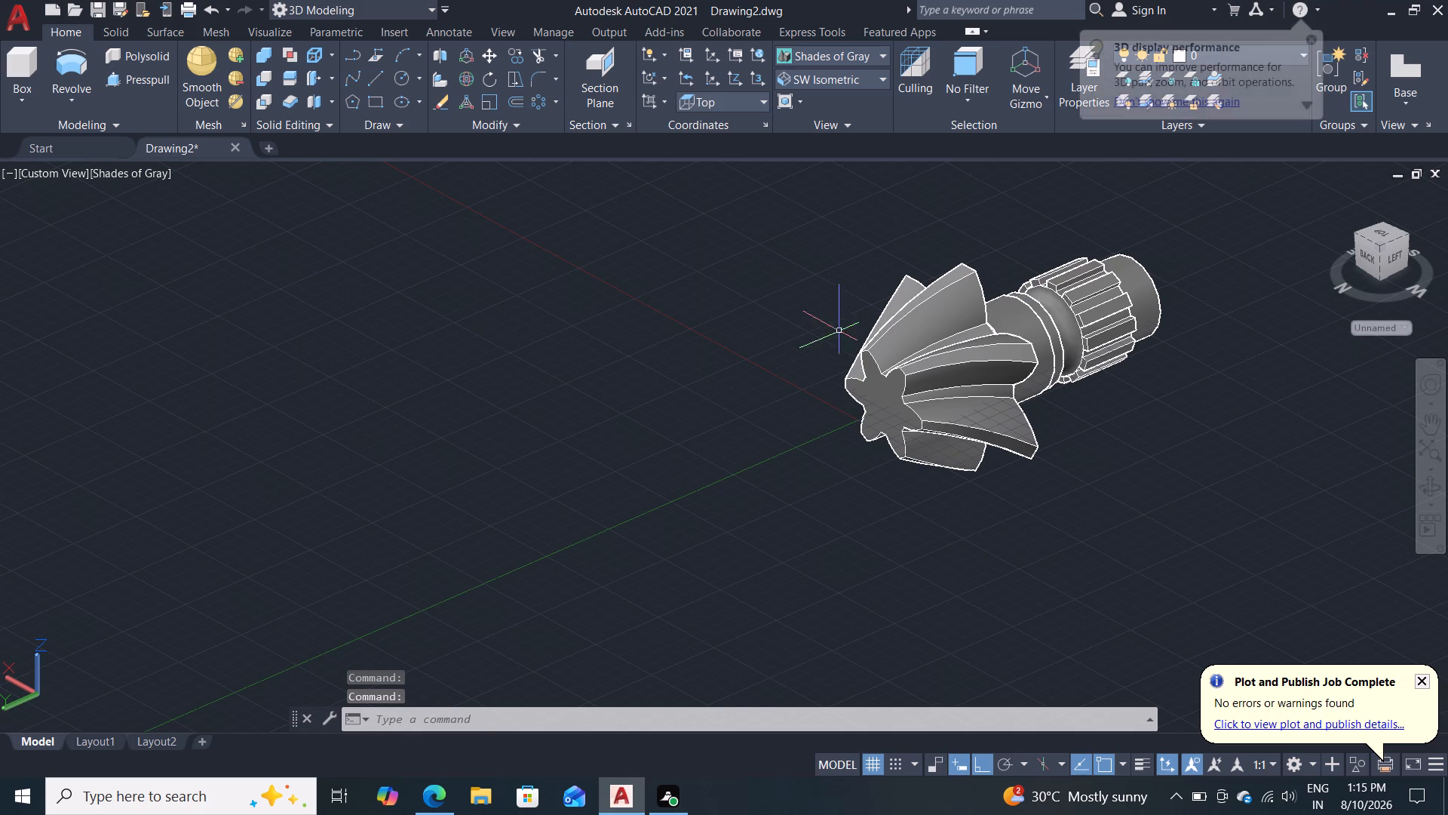
Set the model's visual style to Realistic.
left_click(841, 57)
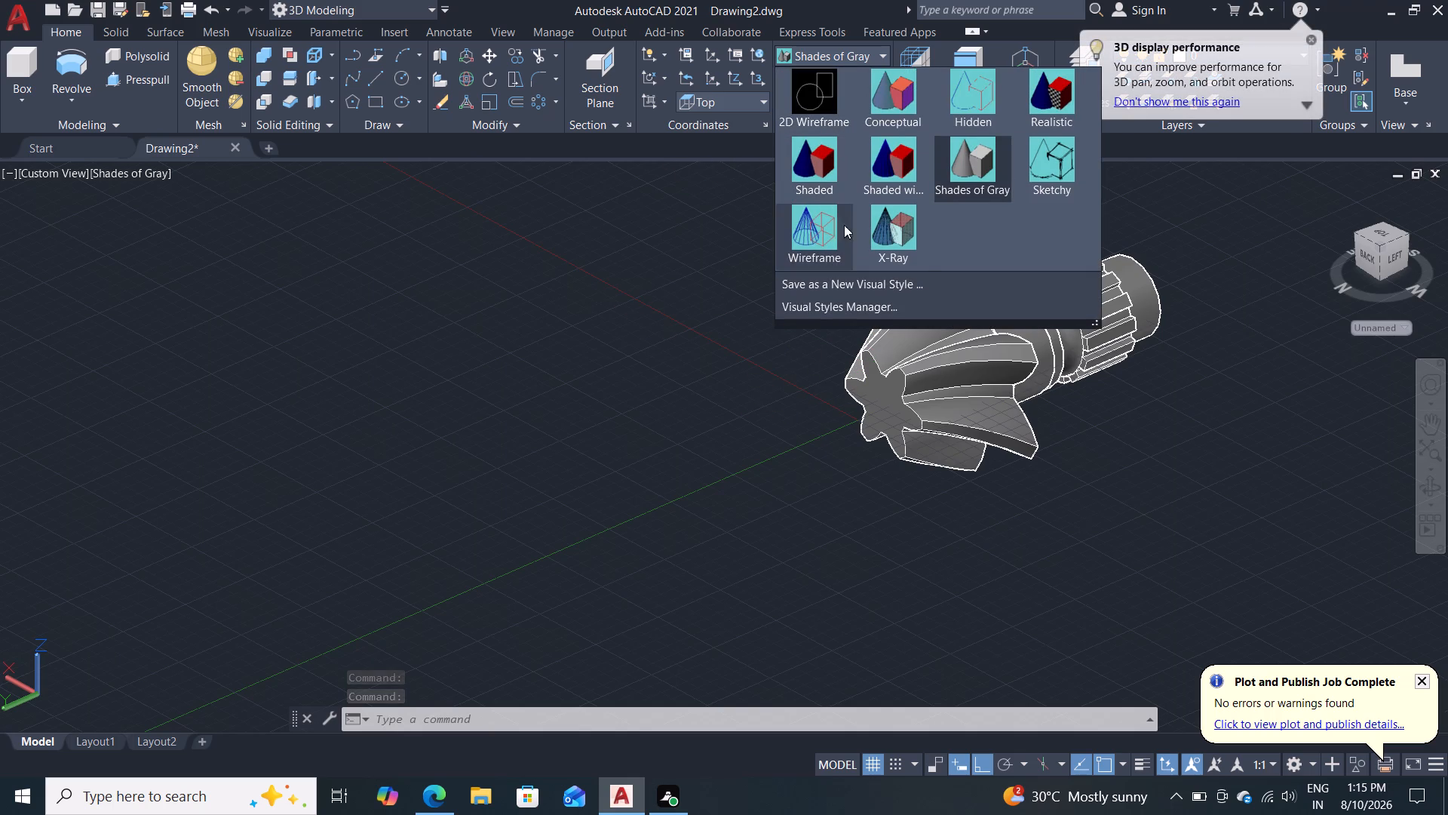
left_click(1044, 103)
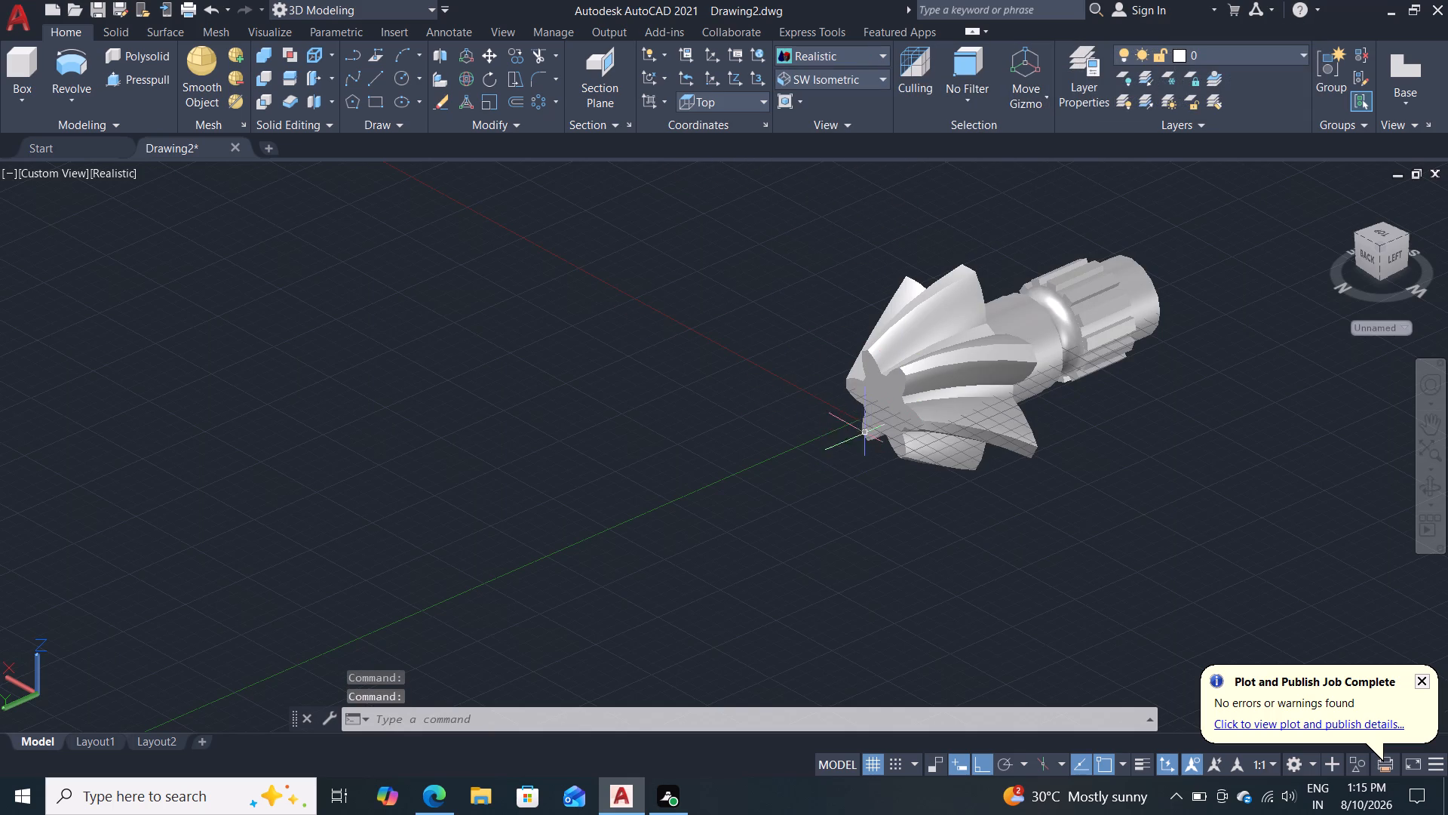
Union the fluted cutter with the stepped shank into one solid.
scroll(839, 411, "up", 1)
middle_click_drag(826, 425, 672, 347, "shift")
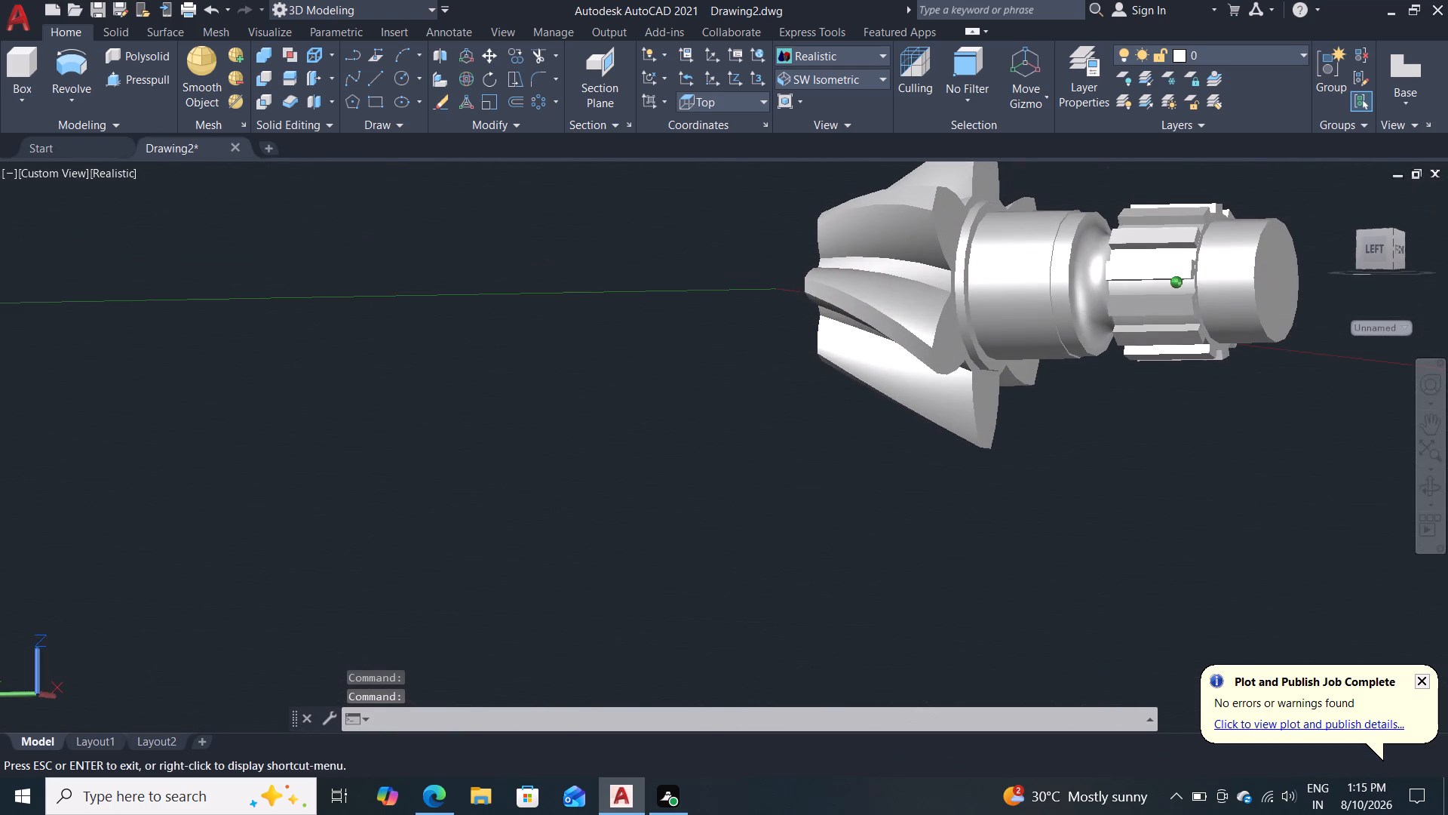
middle_click_drag(672, 347, 756, 424, "shift")
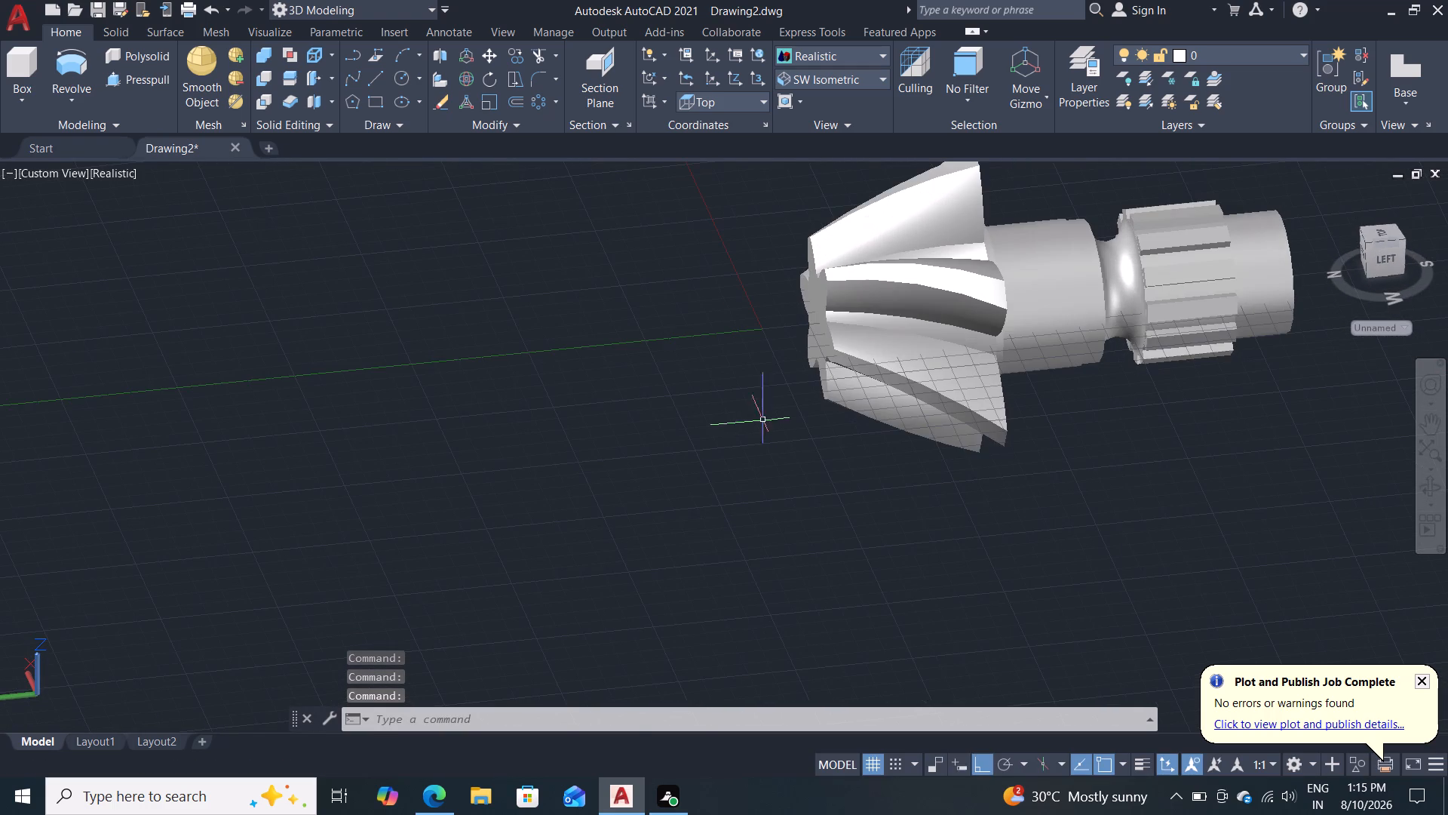
scroll(782, 423, "down", 1)
middle_click_drag(777, 421, 632, 444)
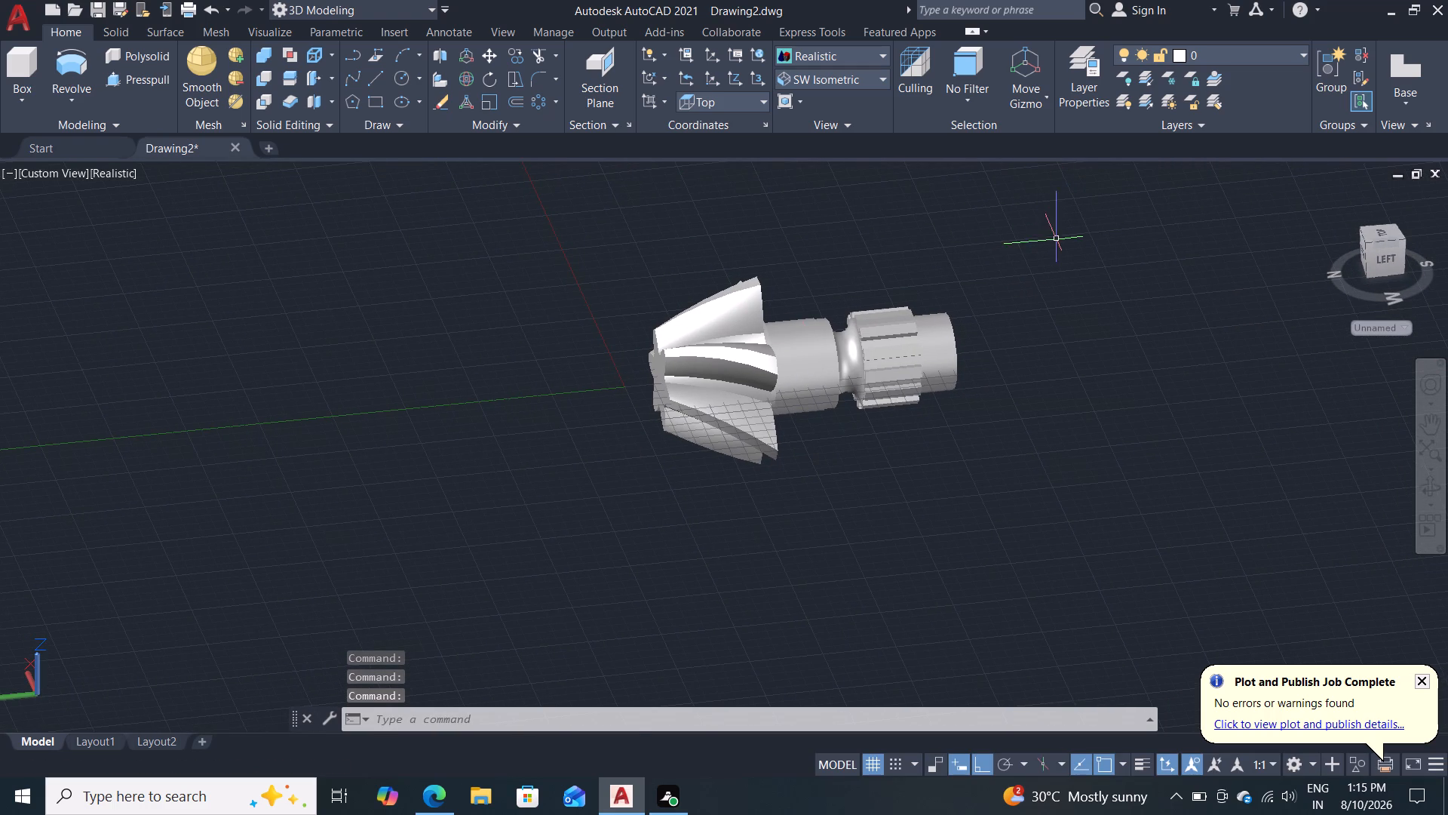
left_click_drag(1060, 243, 1053, 241)
left_click(551, 490)
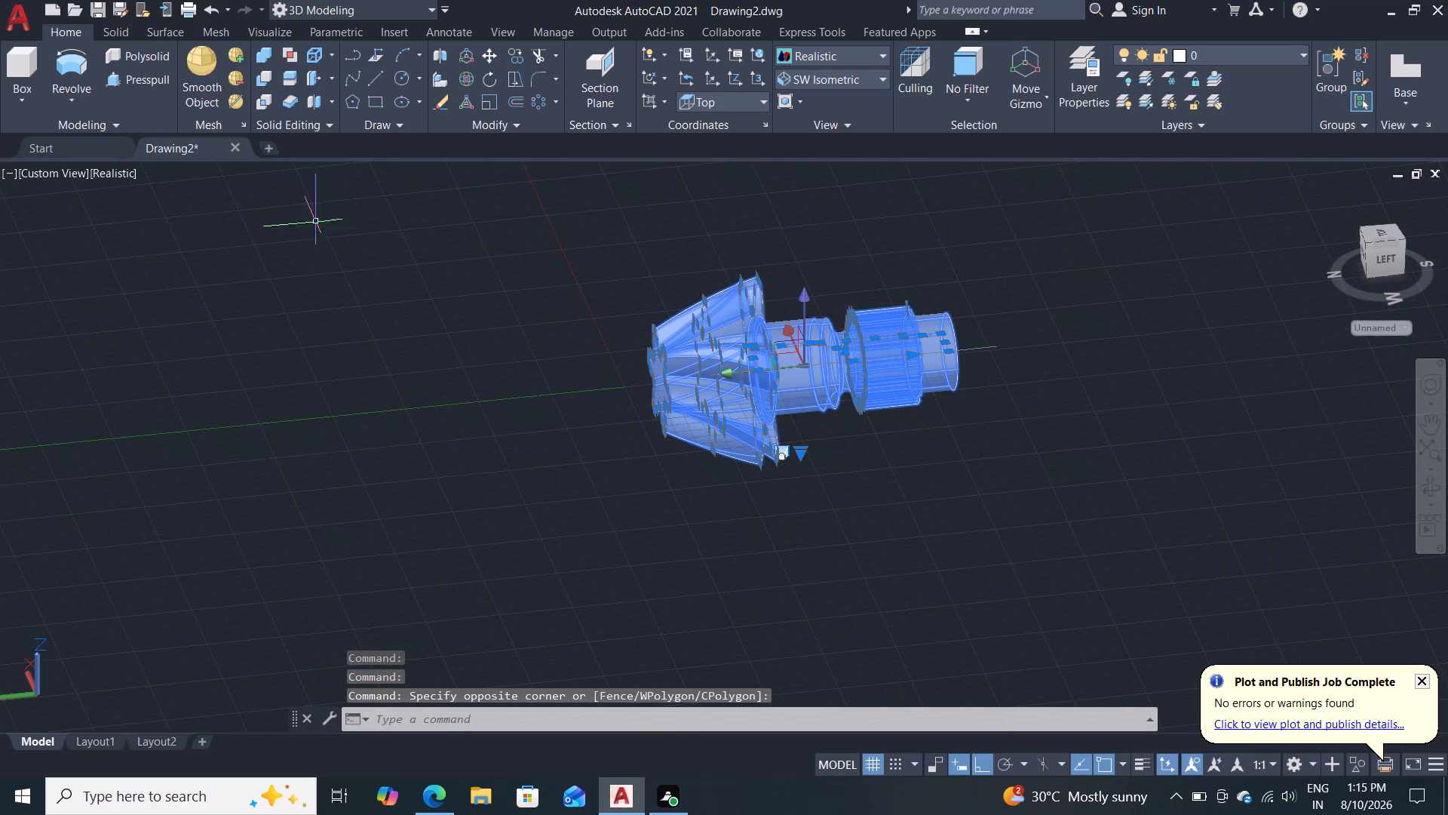
left_click(257, 51)
left_click_drag(704, 362, 711, 358)
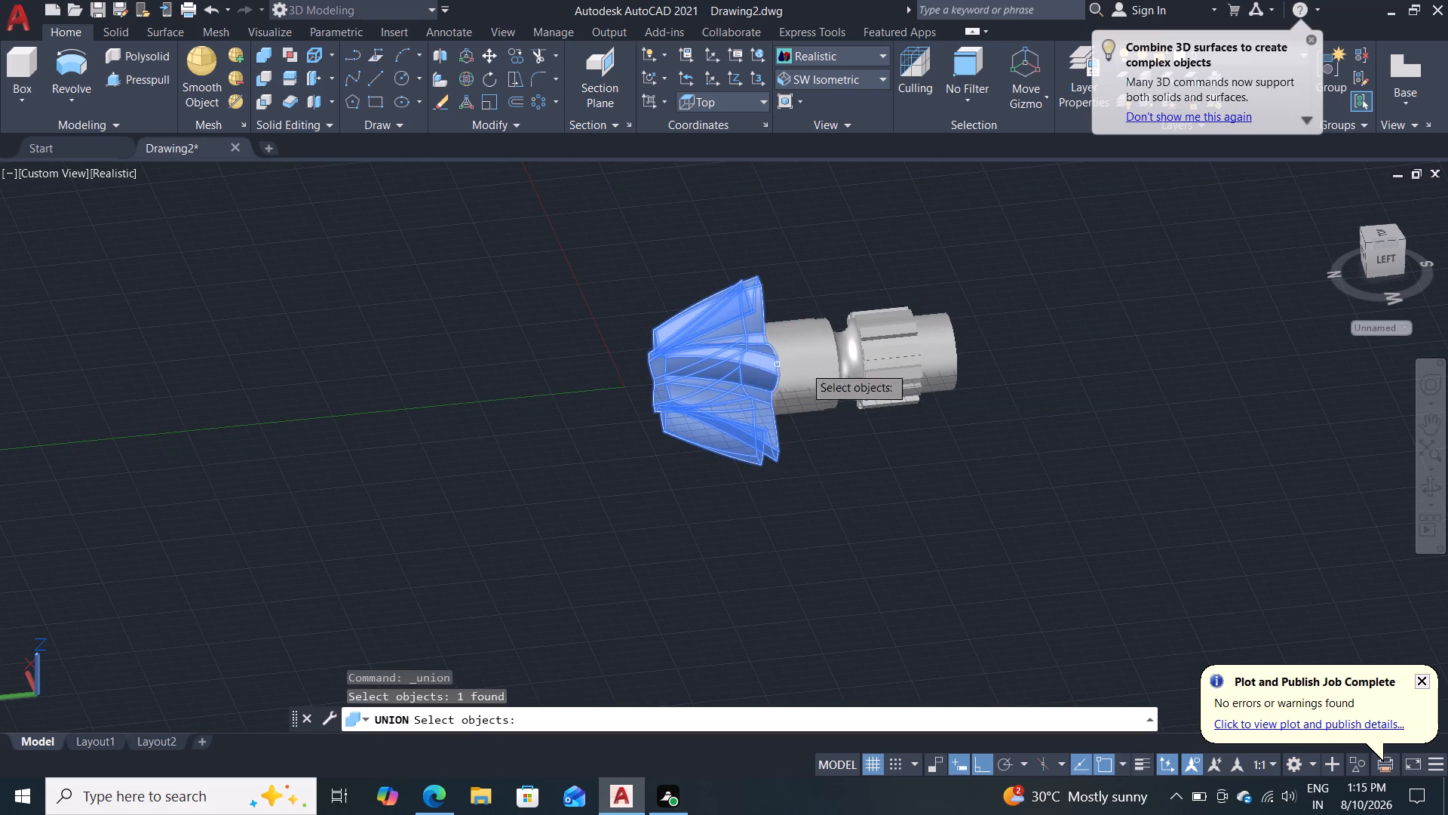
left_click(817, 368)
left_click(894, 370)
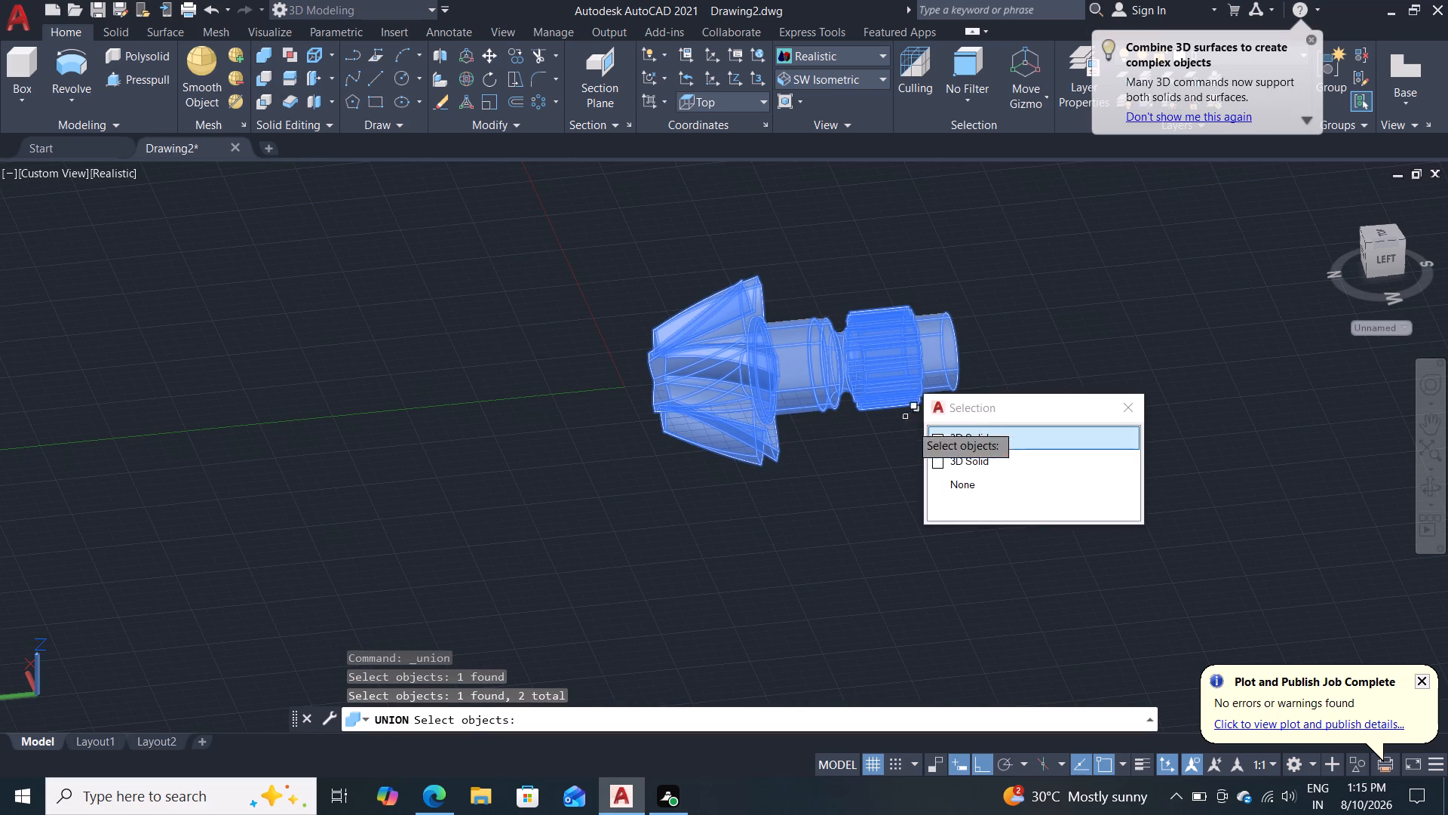
left_click(980, 442)
key("Return")
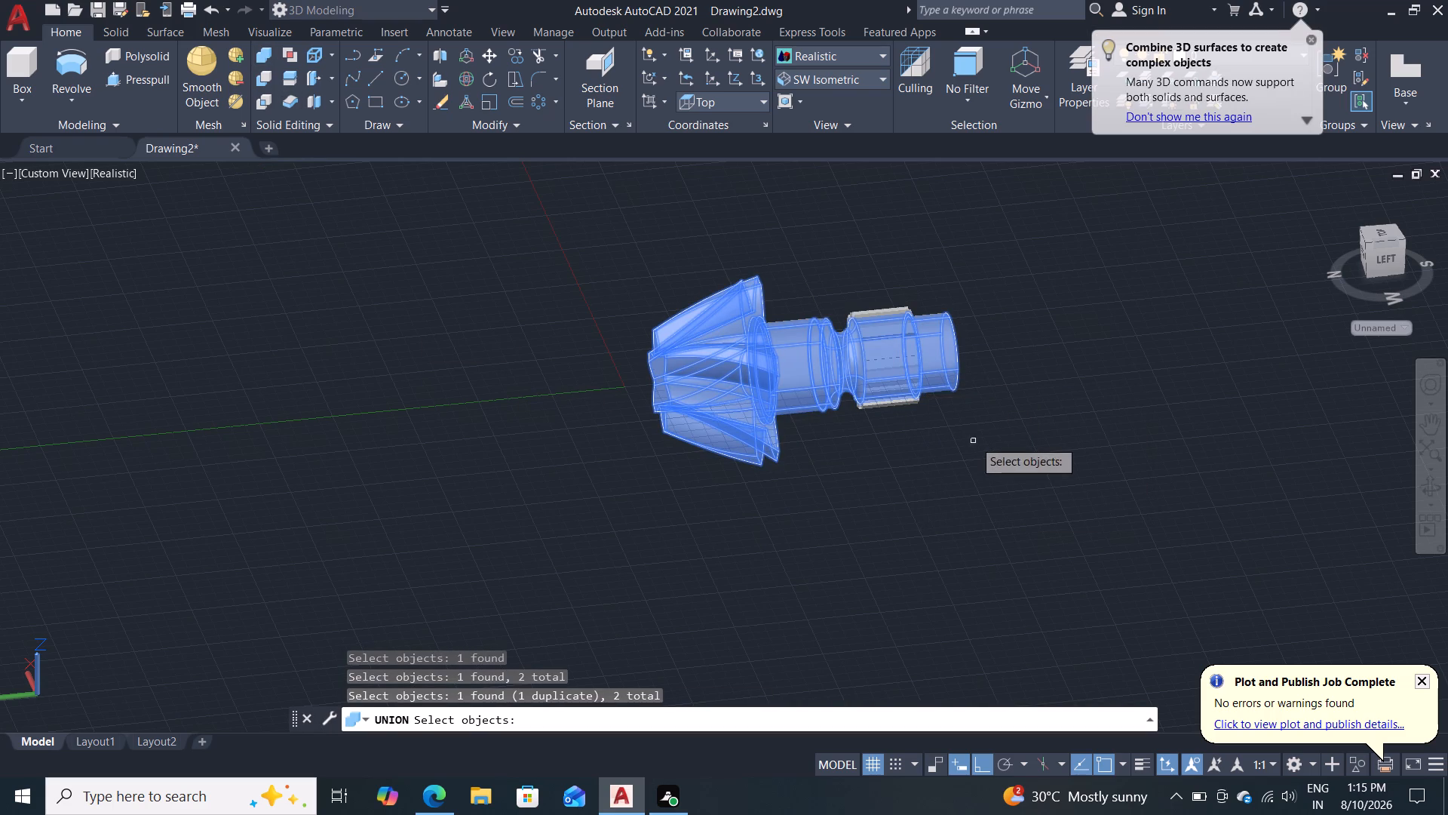
key("Return")
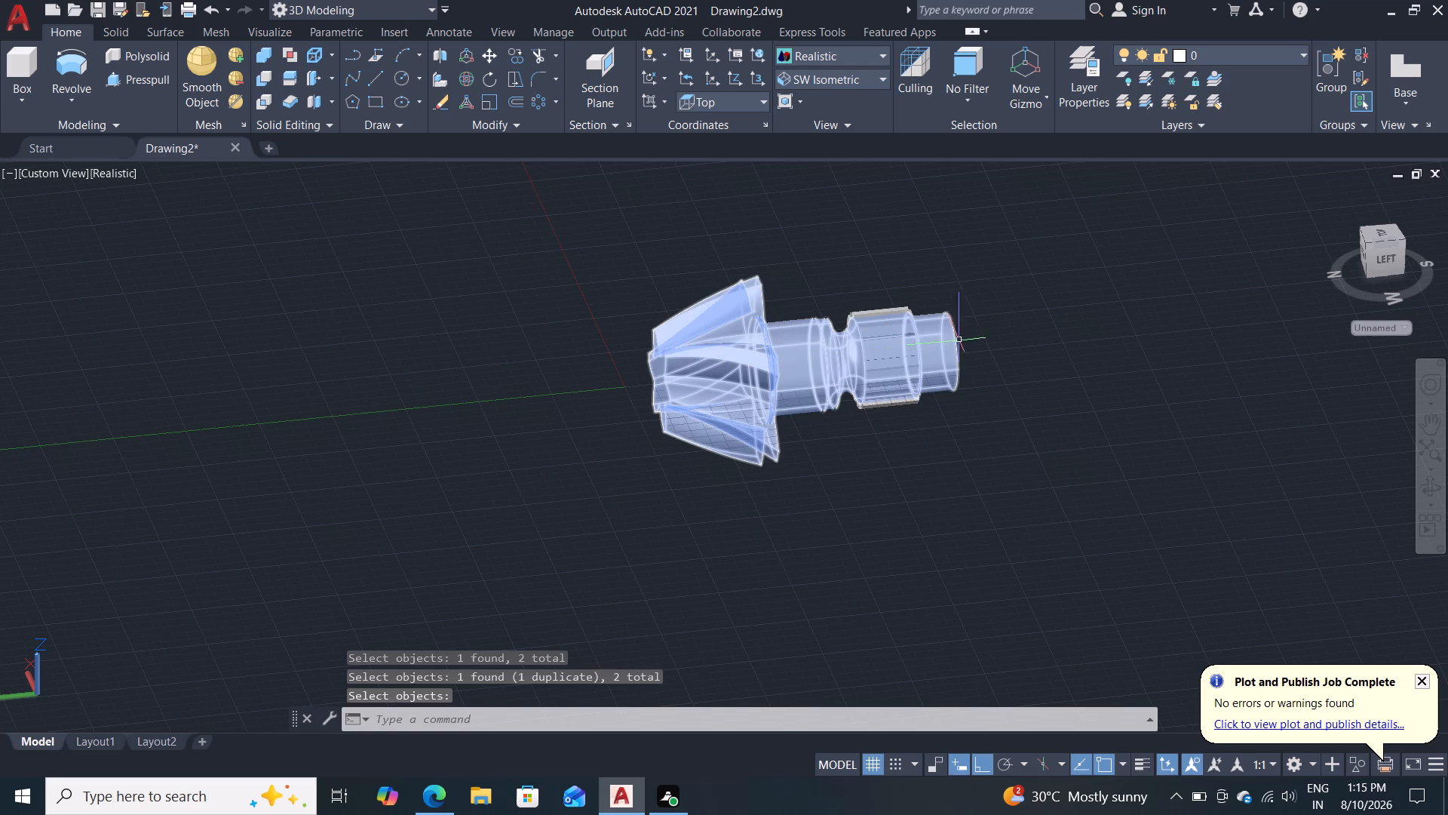
left_click(1013, 272)
left_click(1026, 245)
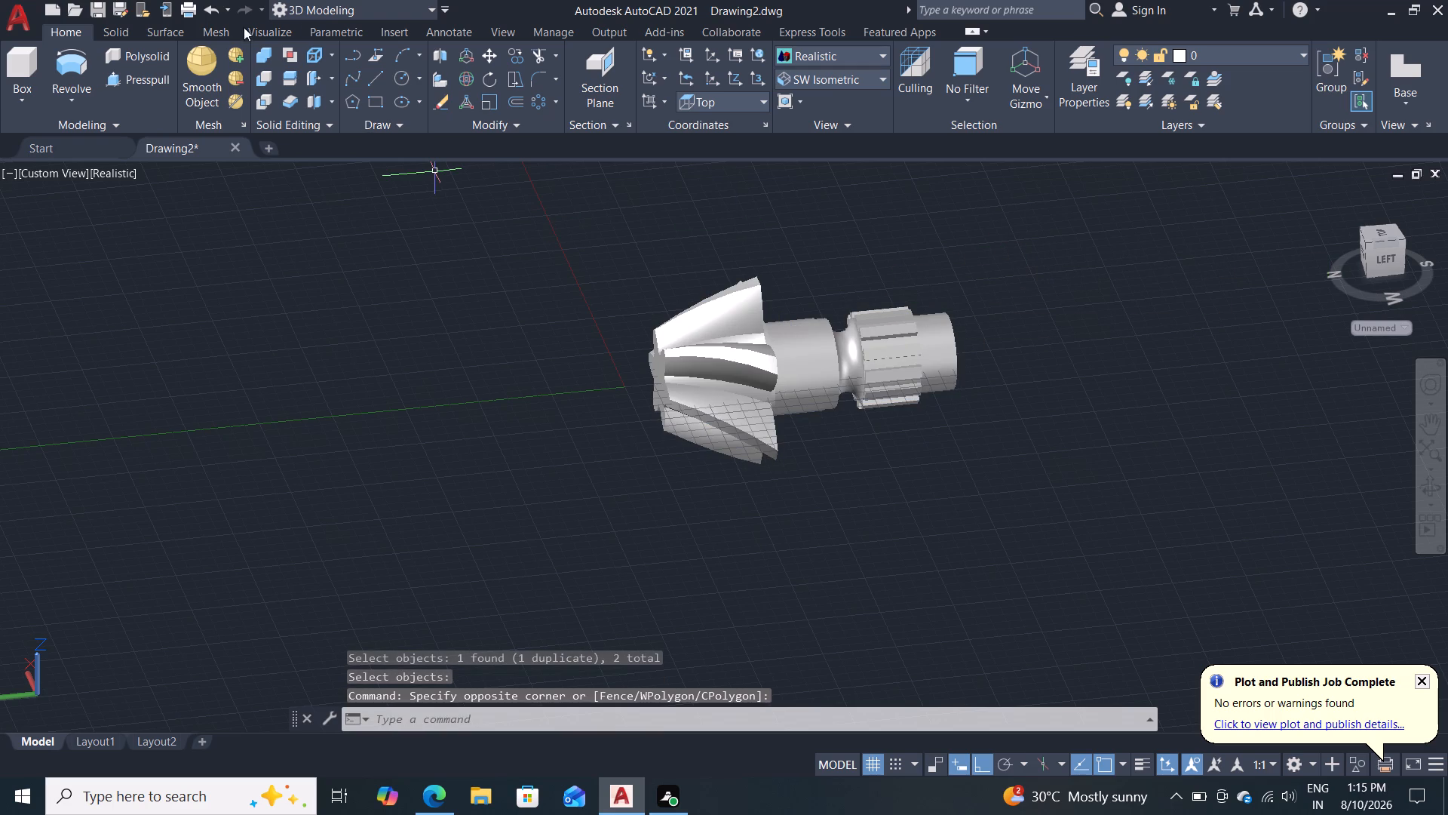
Union the toothed solid on the shank with the joined cutter and shank body.
left_click(259, 46)
left_click(683, 368)
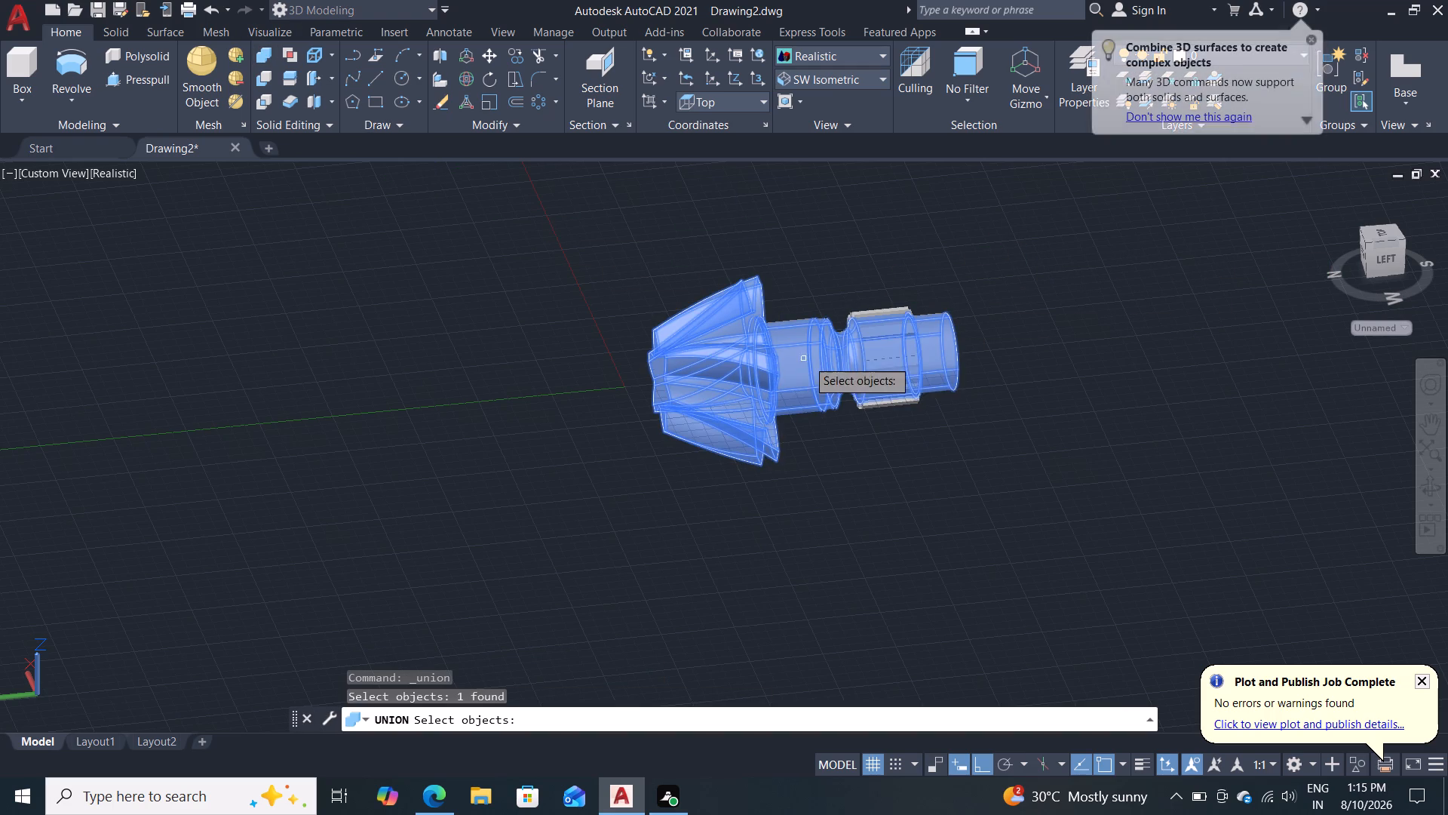
left_click(896, 379)
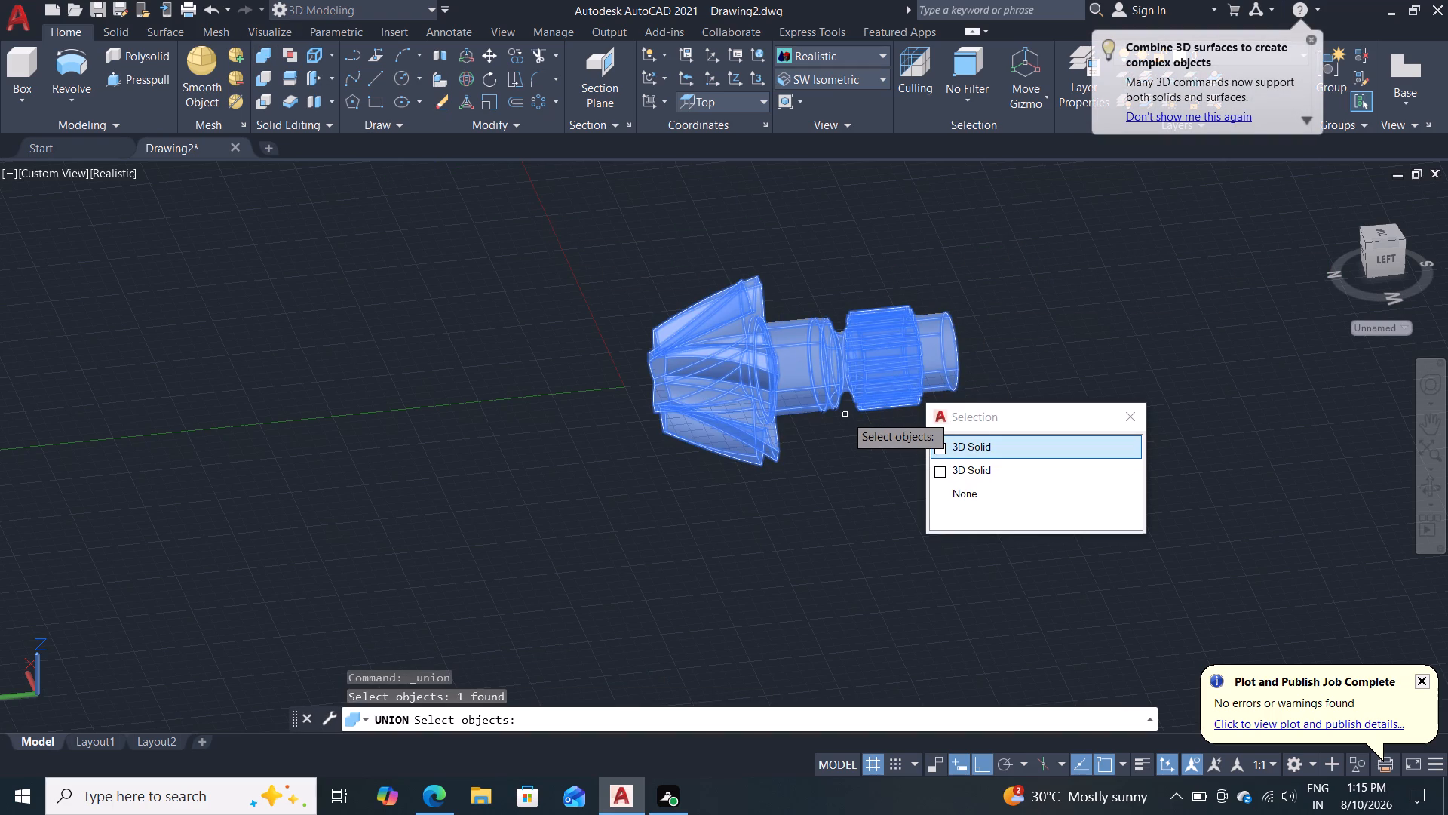
key("Return")
key("Return")
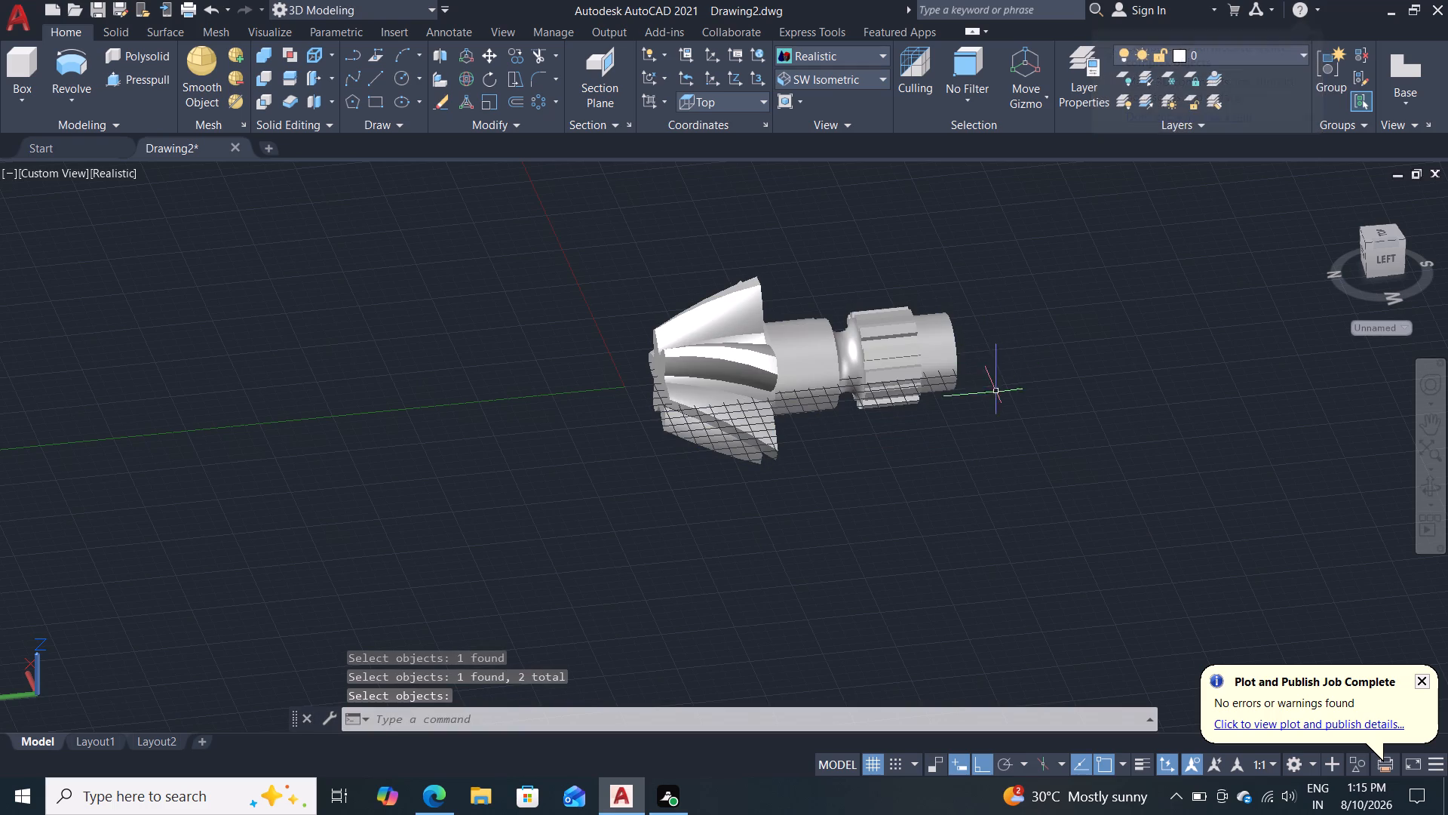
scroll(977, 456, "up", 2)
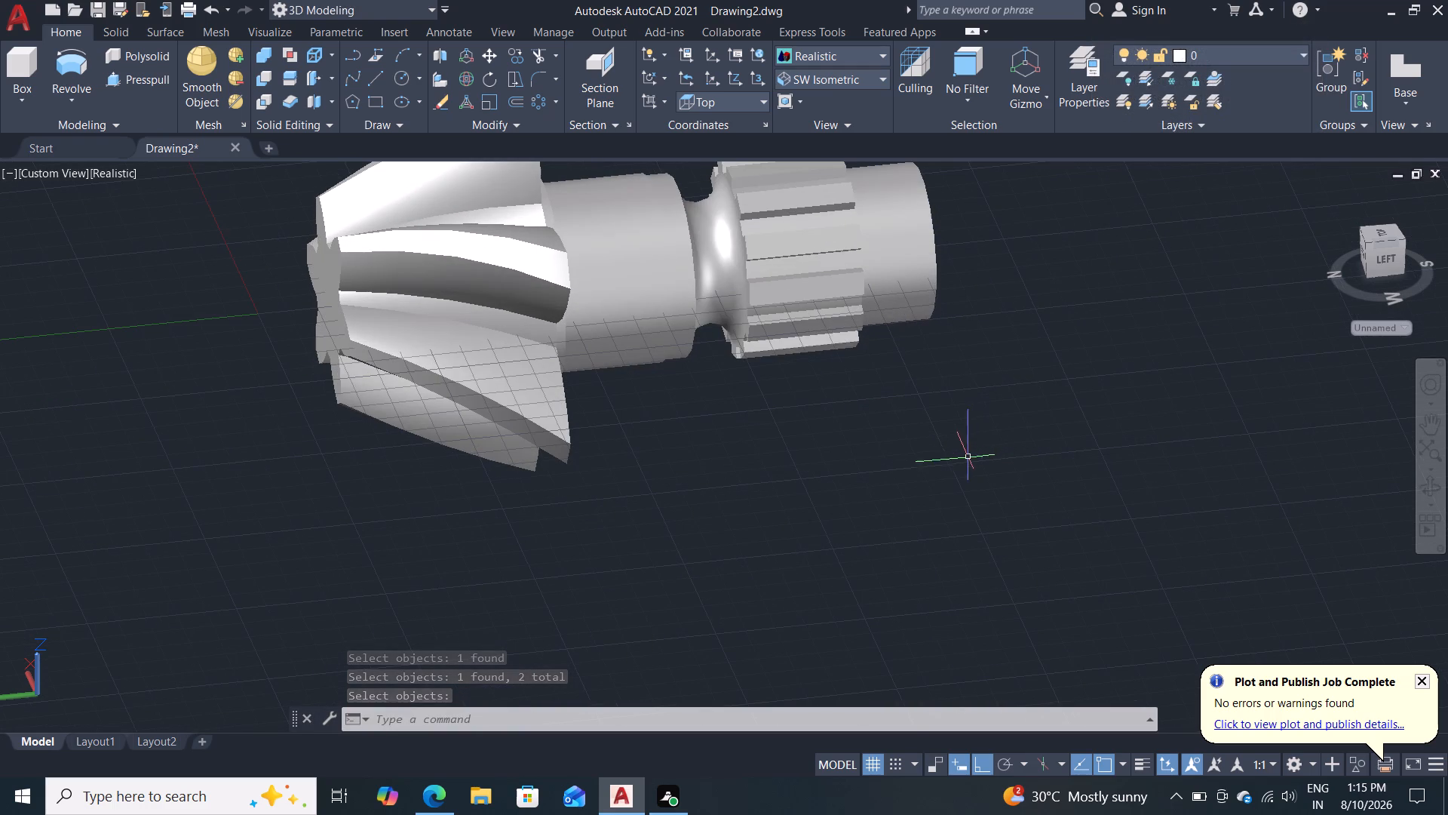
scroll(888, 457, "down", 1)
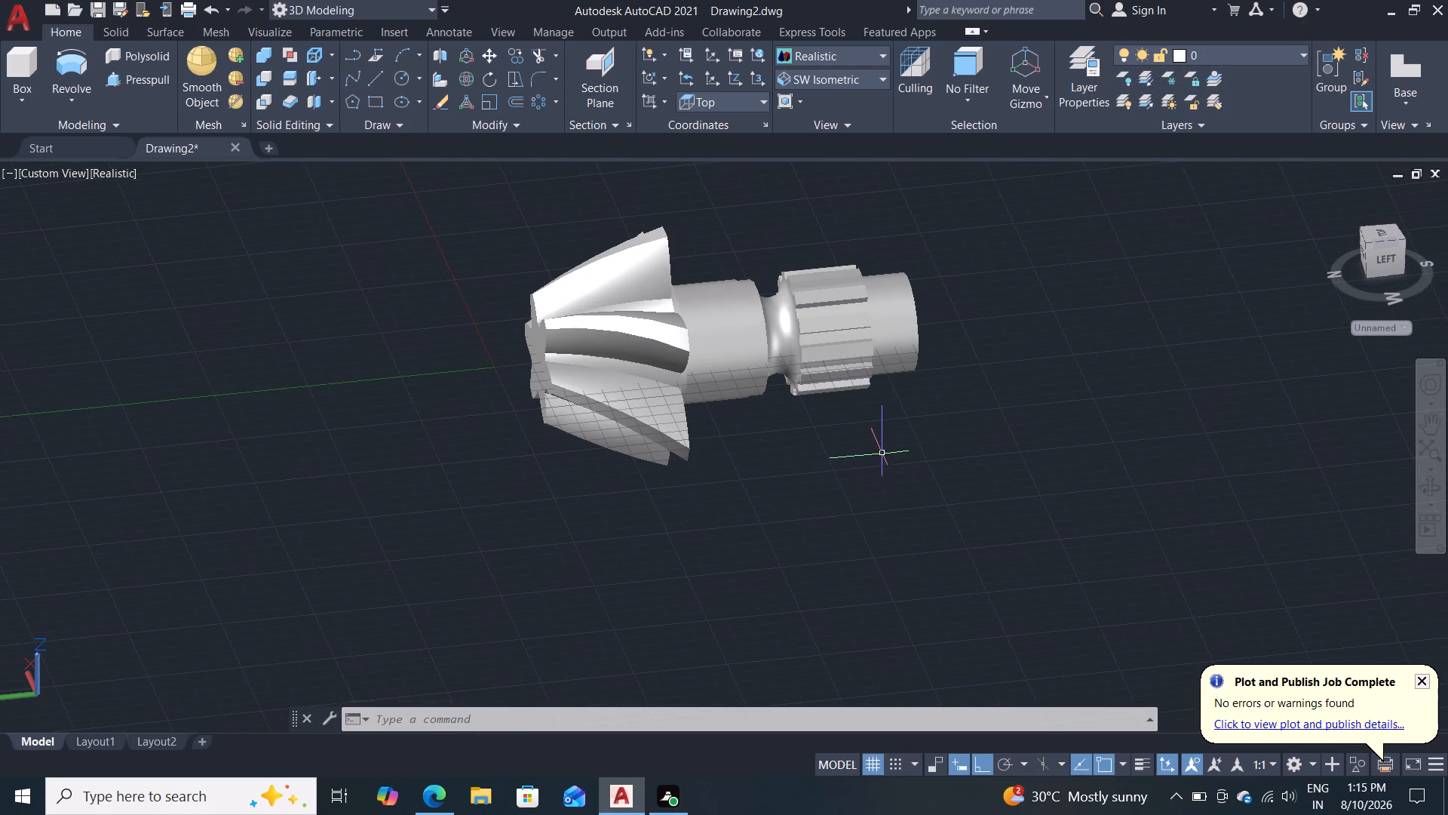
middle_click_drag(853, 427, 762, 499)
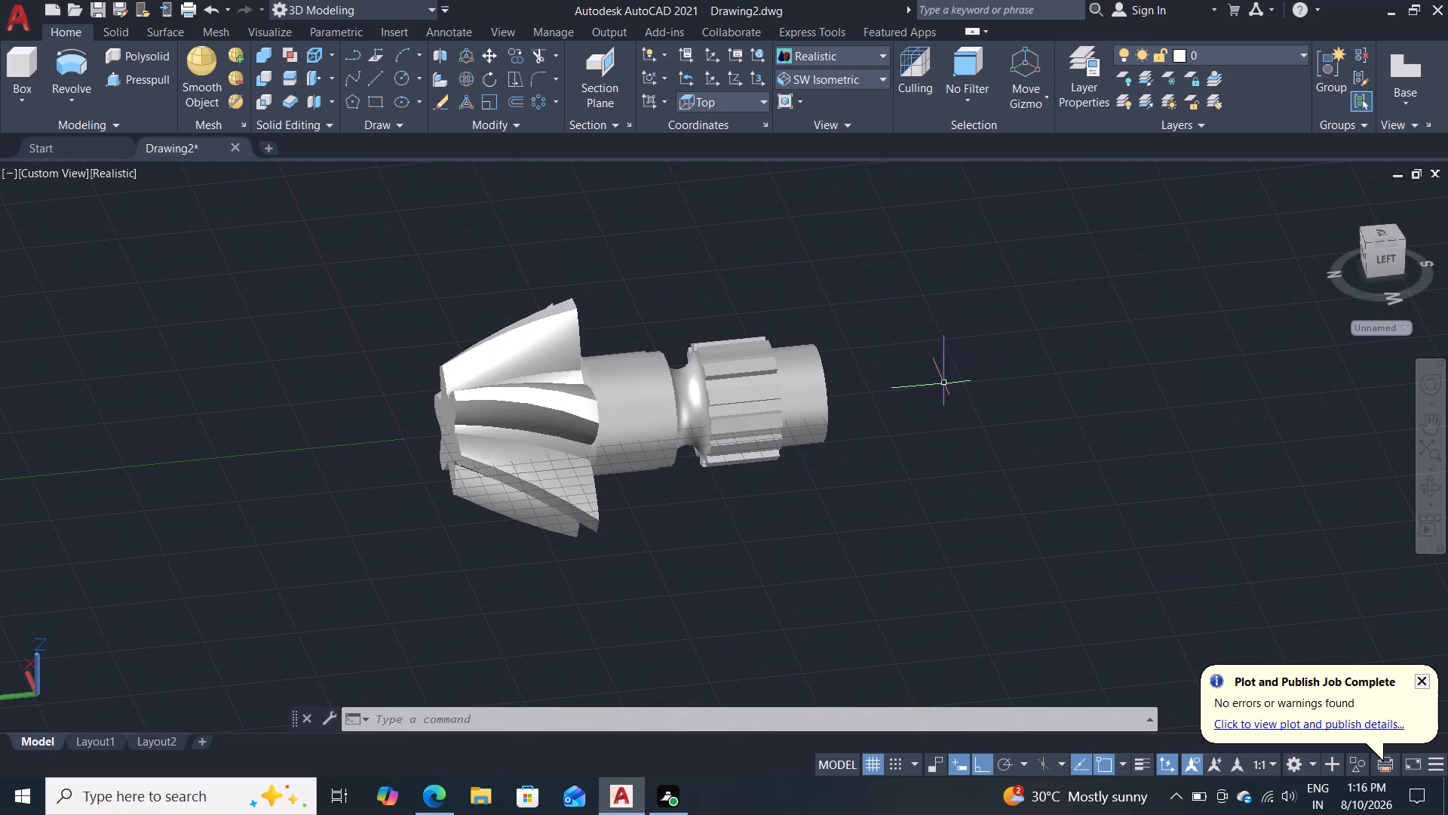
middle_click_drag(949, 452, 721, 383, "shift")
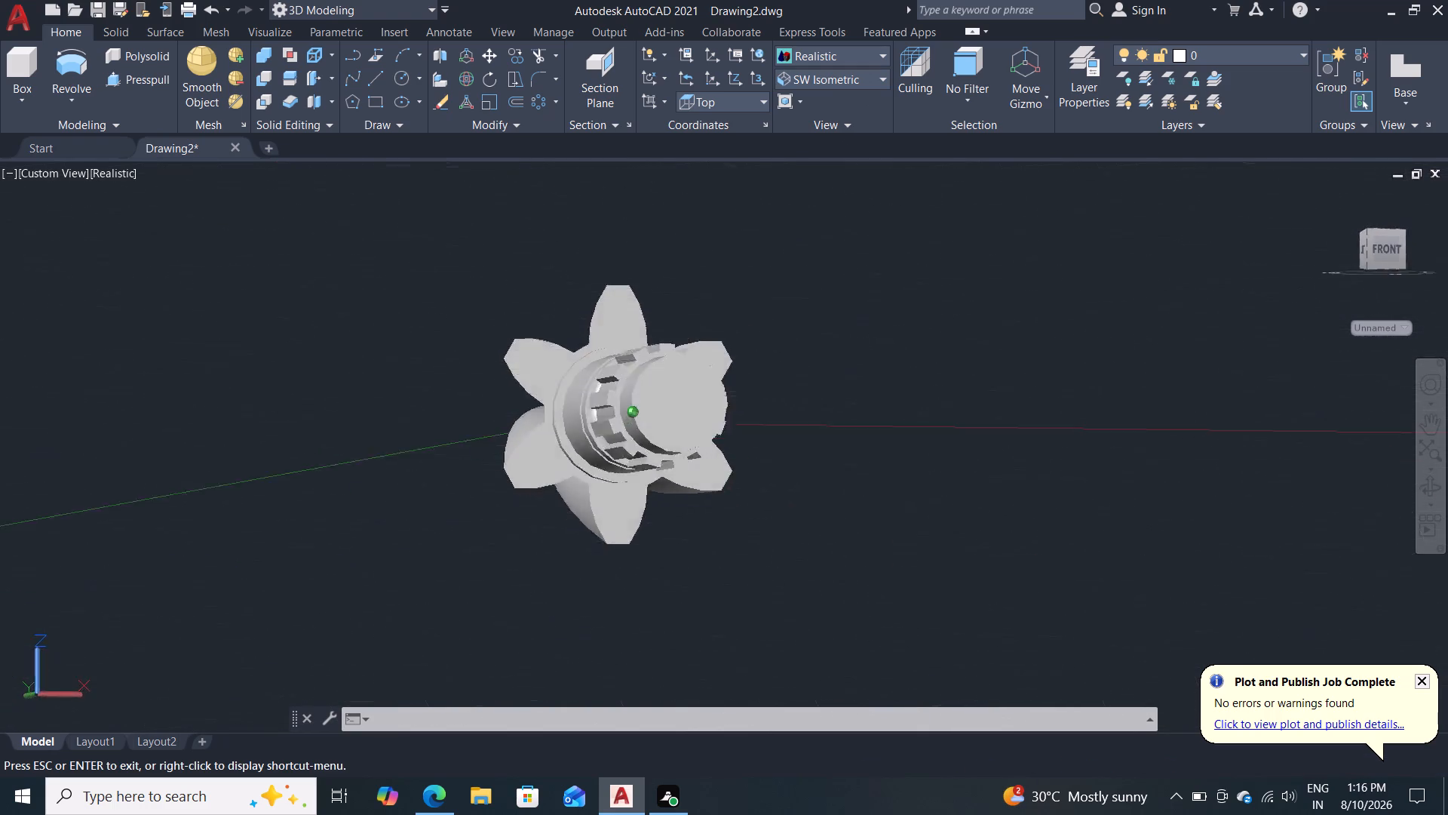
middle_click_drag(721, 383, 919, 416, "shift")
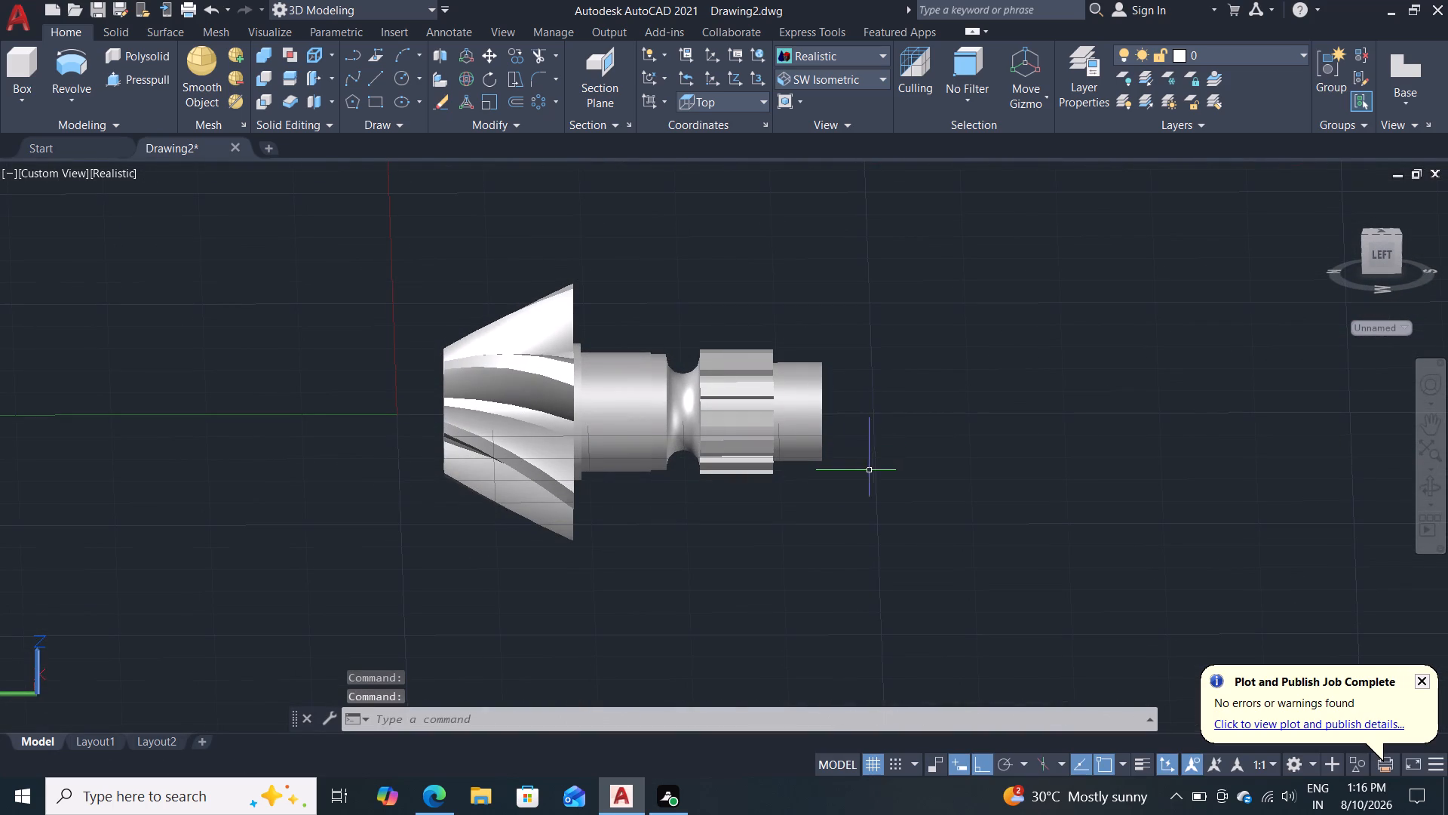
Save the drawing in the Documents folder under the name project bevel.
left_click(20, 6)
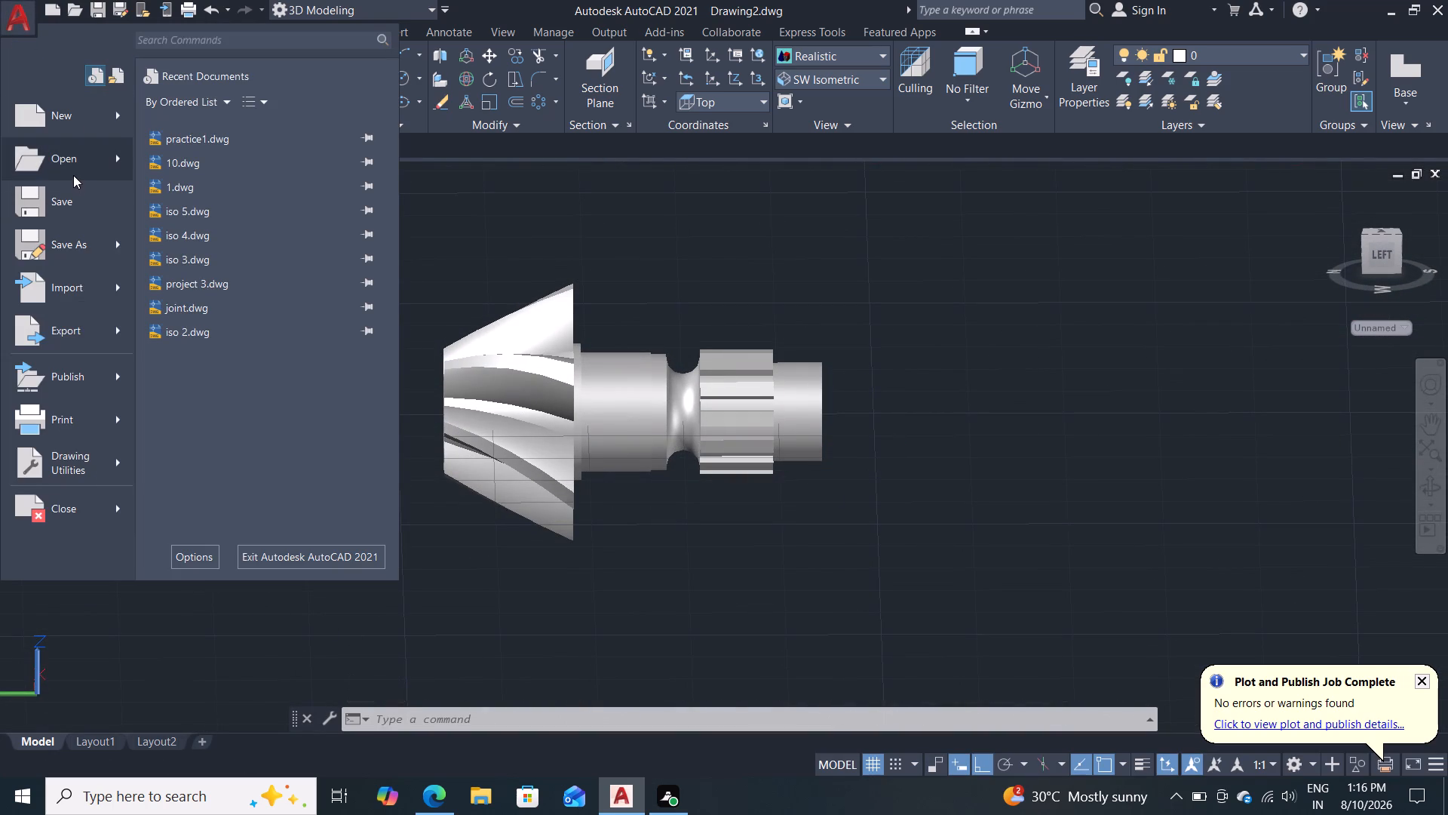
left_click(57, 238)
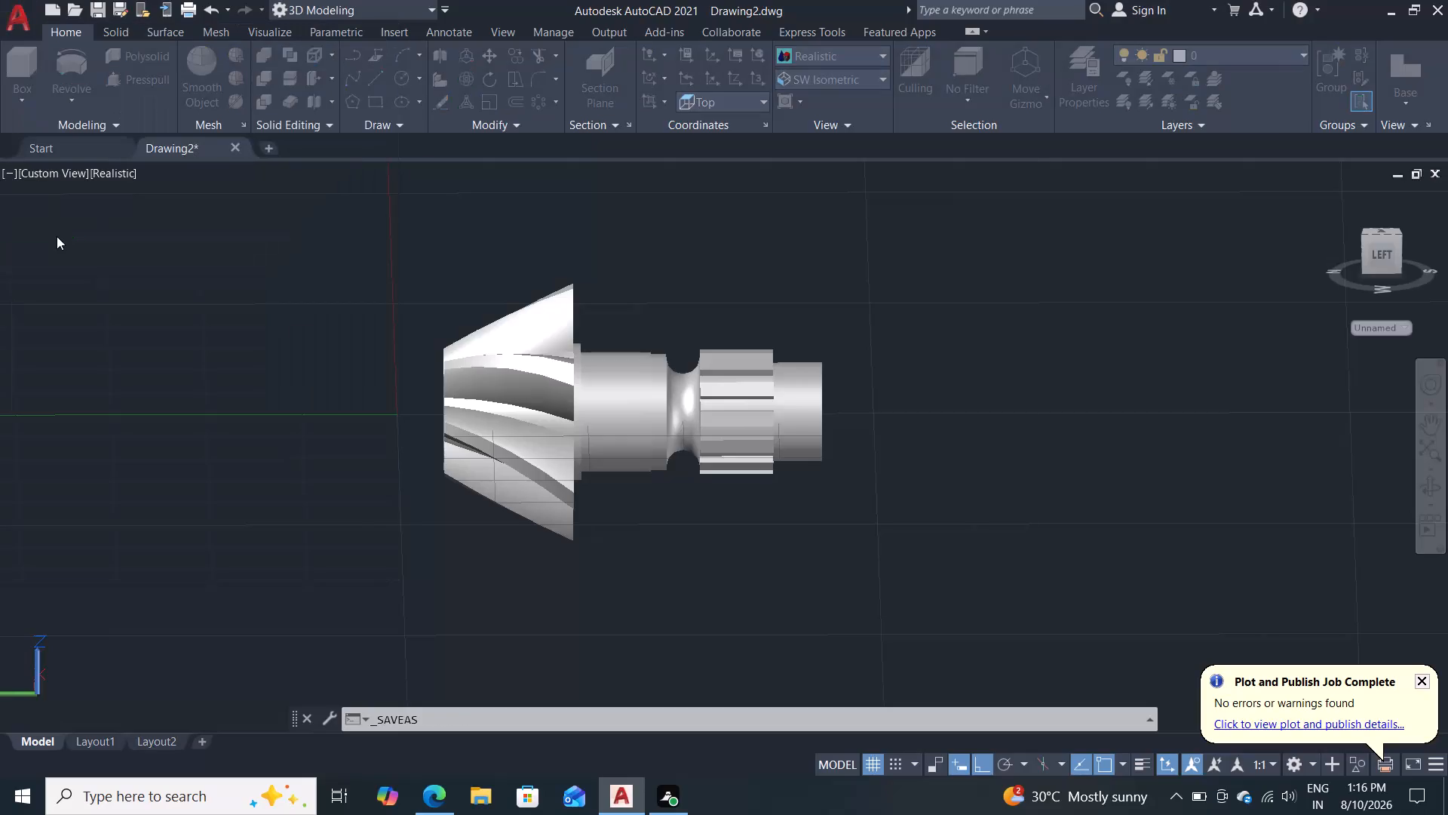
type("proh")
key("BackSpace")
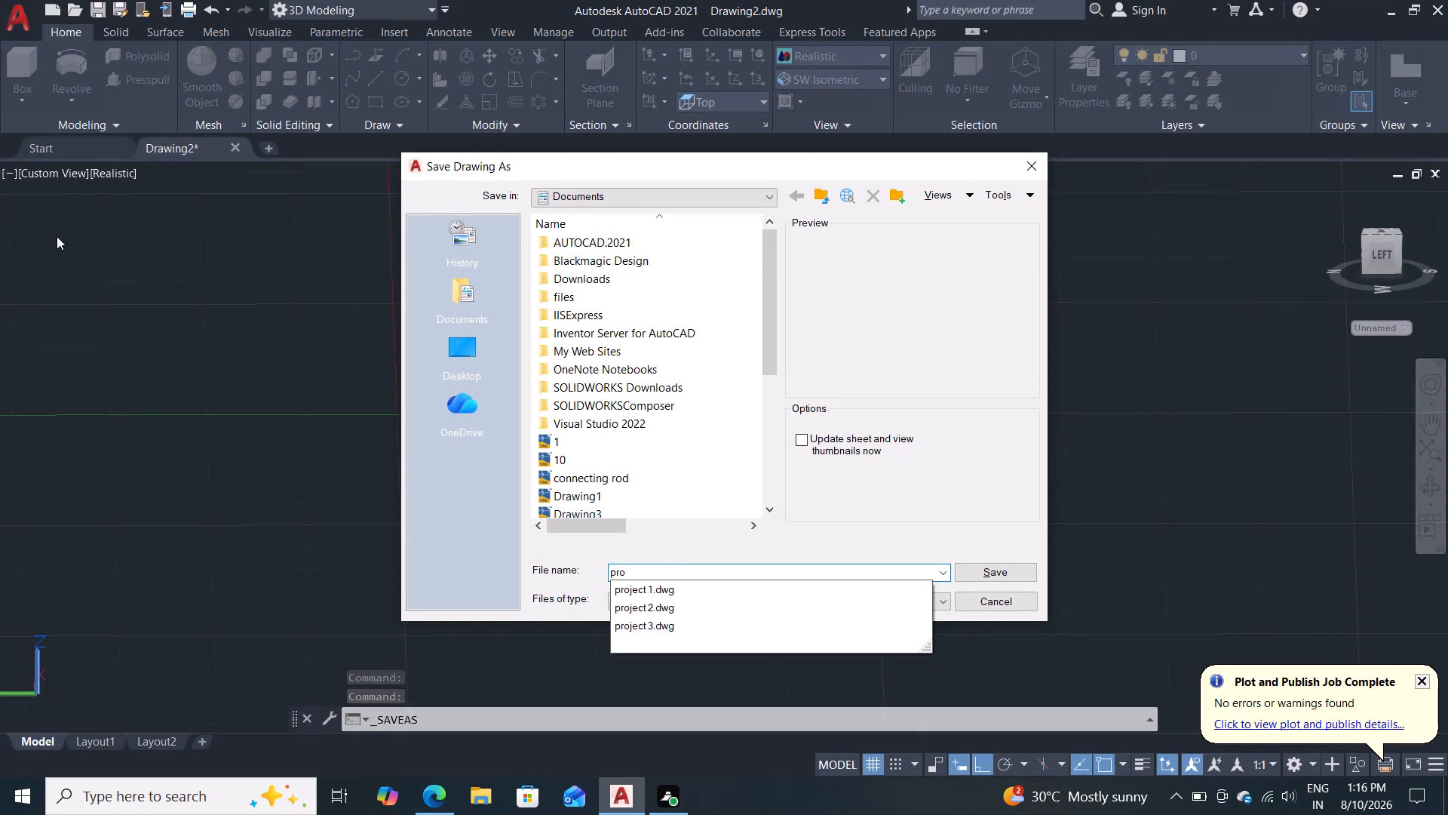
type("ject")
key("space")
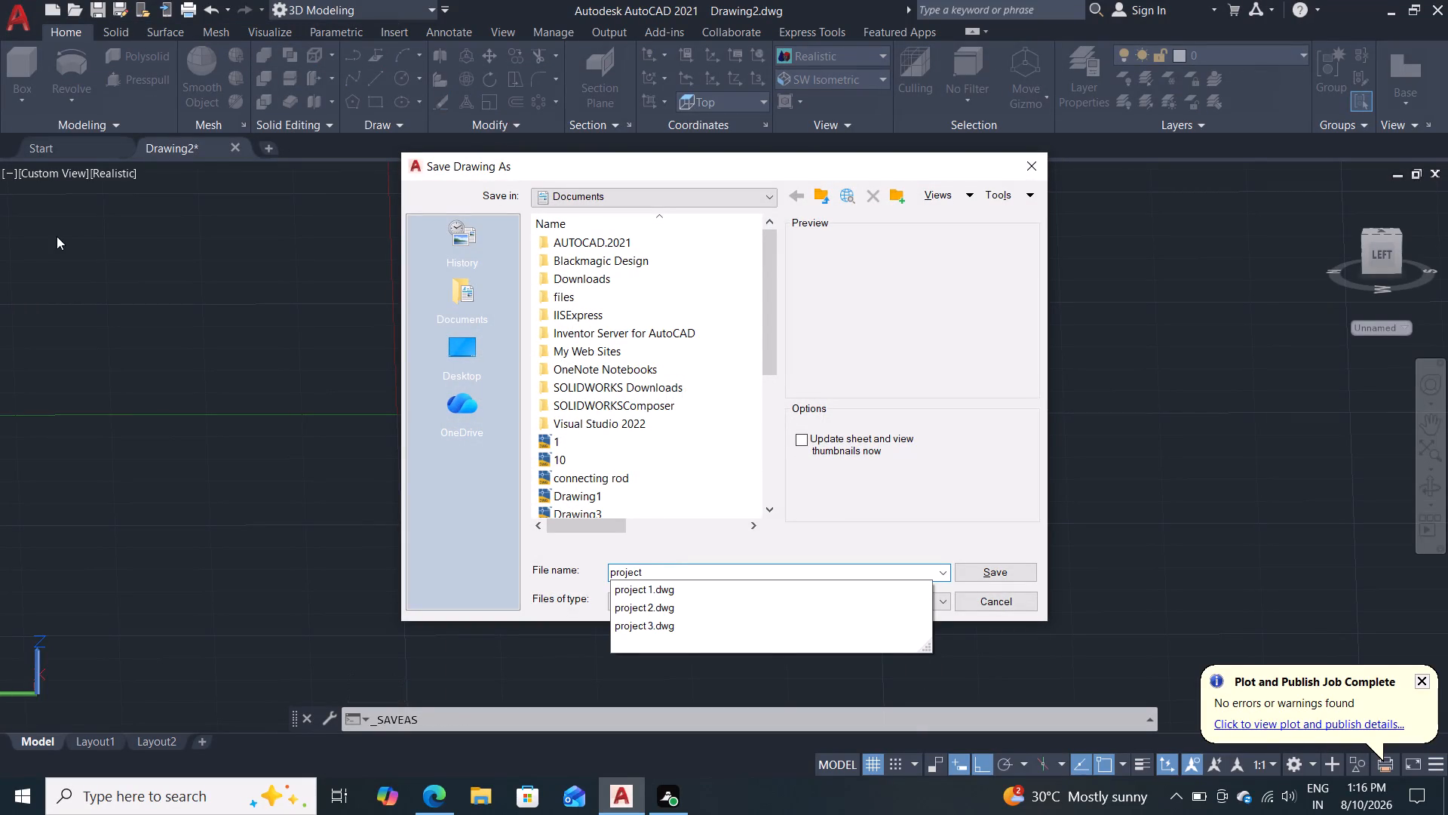
type("bevel")
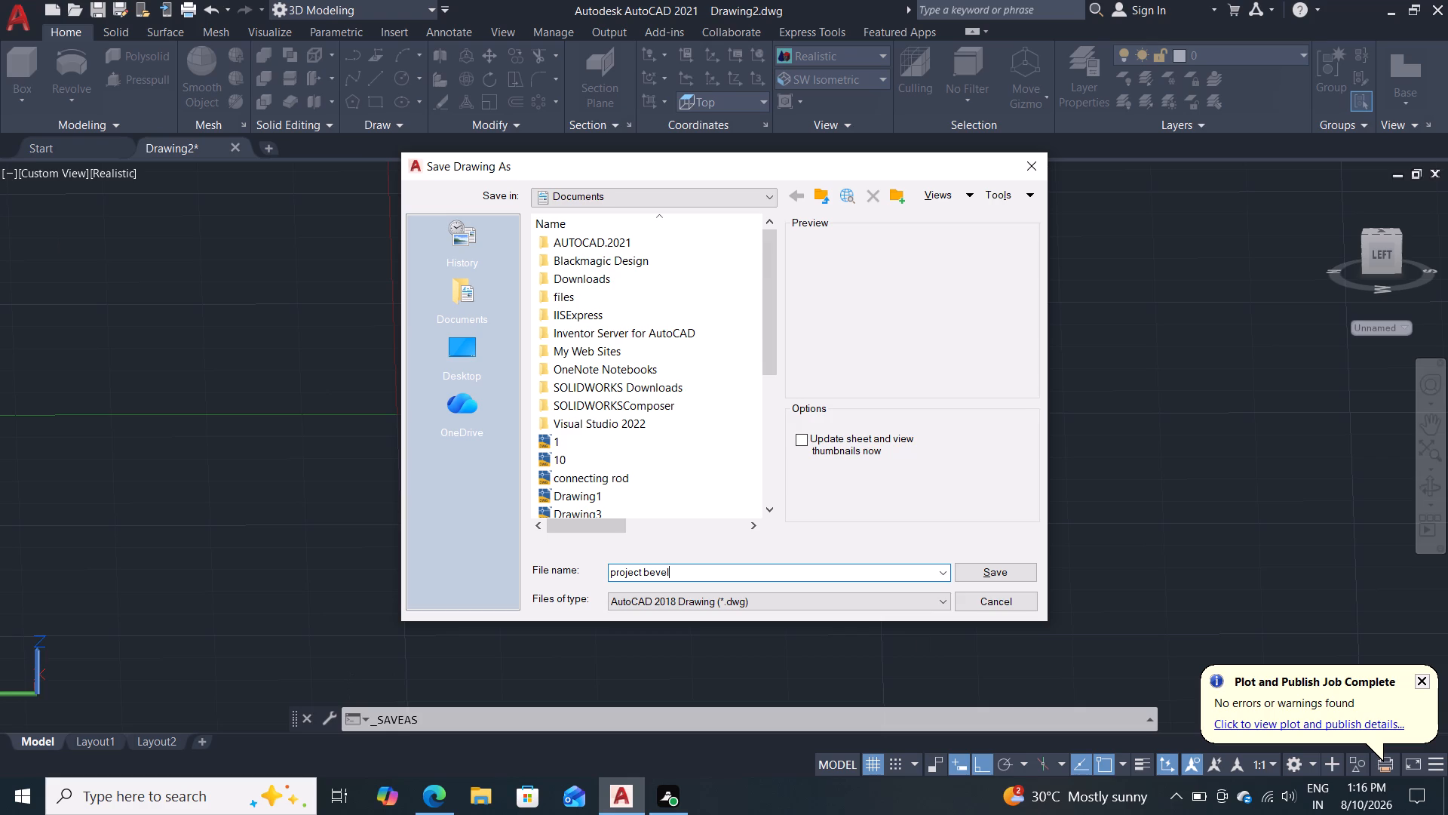
key("Return")
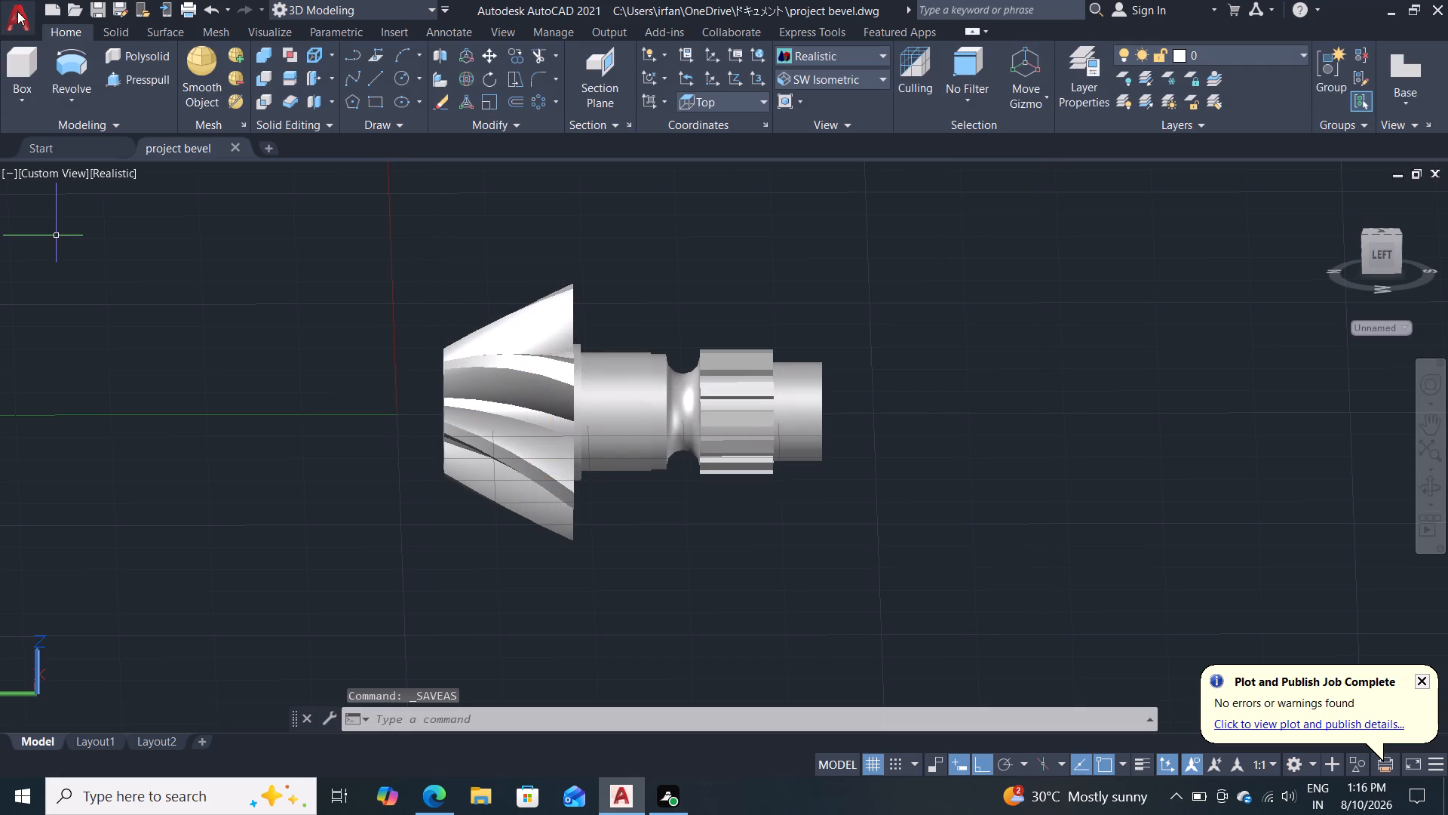
Export the current display as a PDF named project bevel.pdf in the Documents folder.
left_click(17, 11)
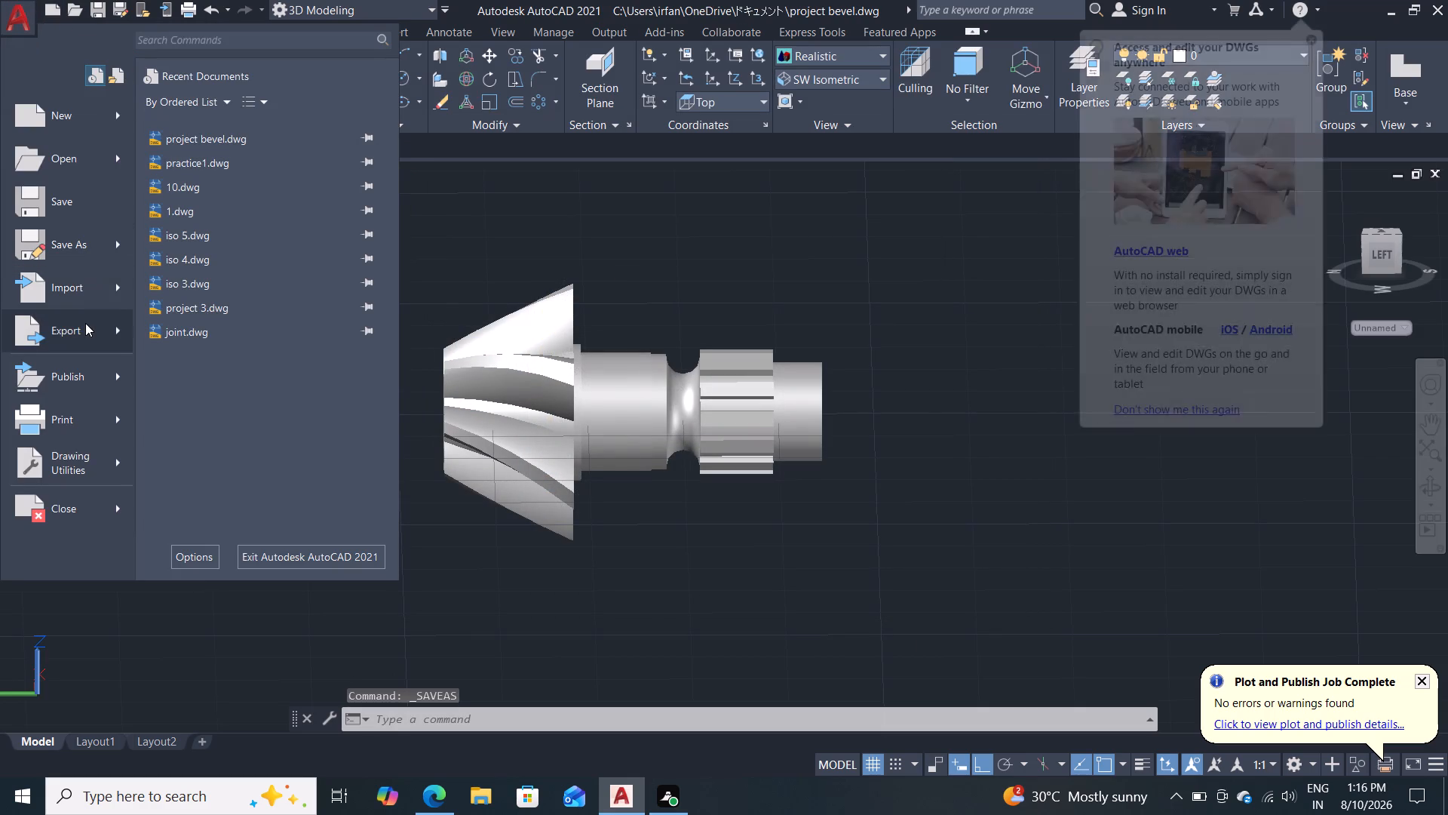
double_click(85, 323)
left_click(198, 310)
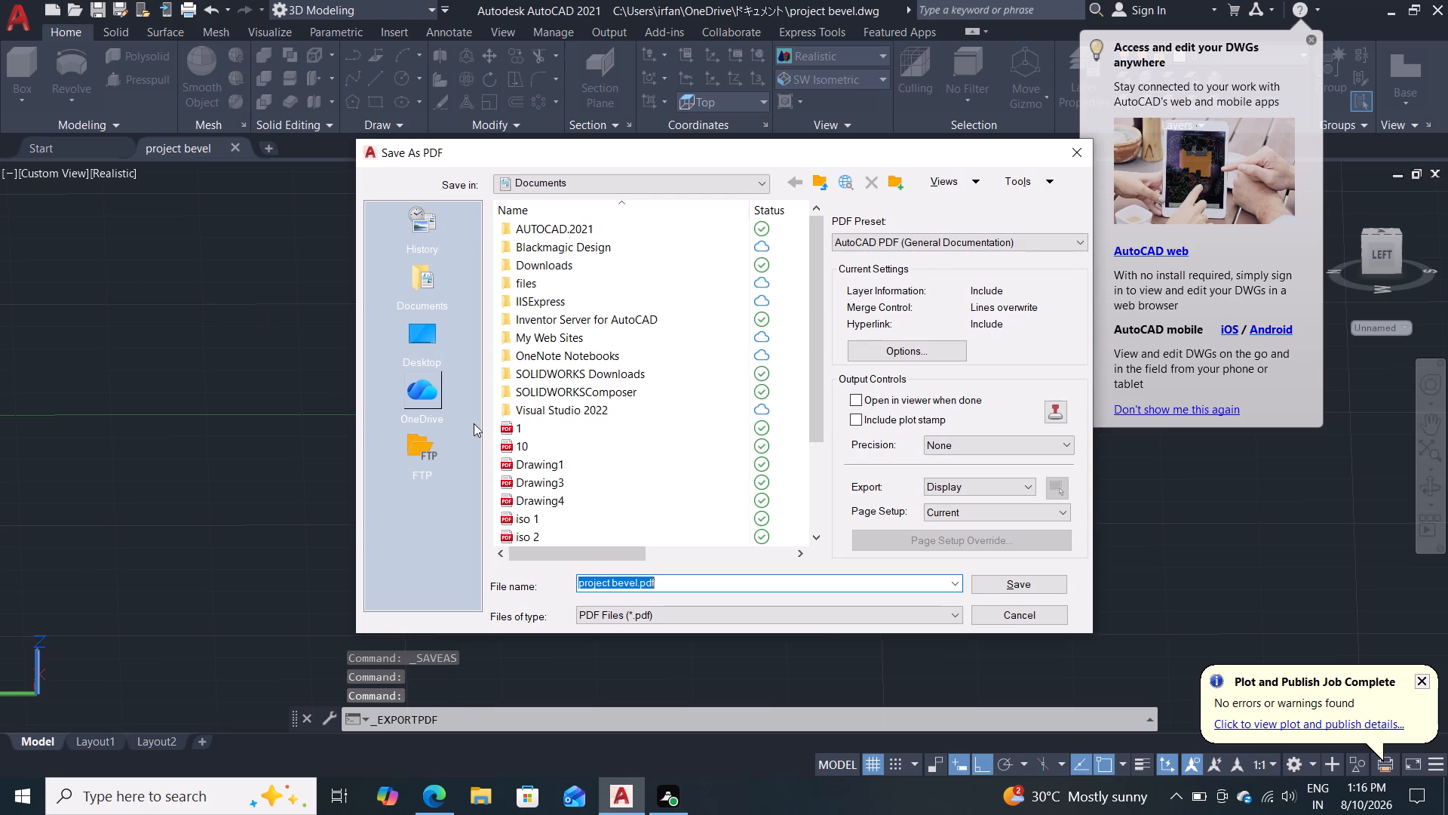
left_click(1028, 588)
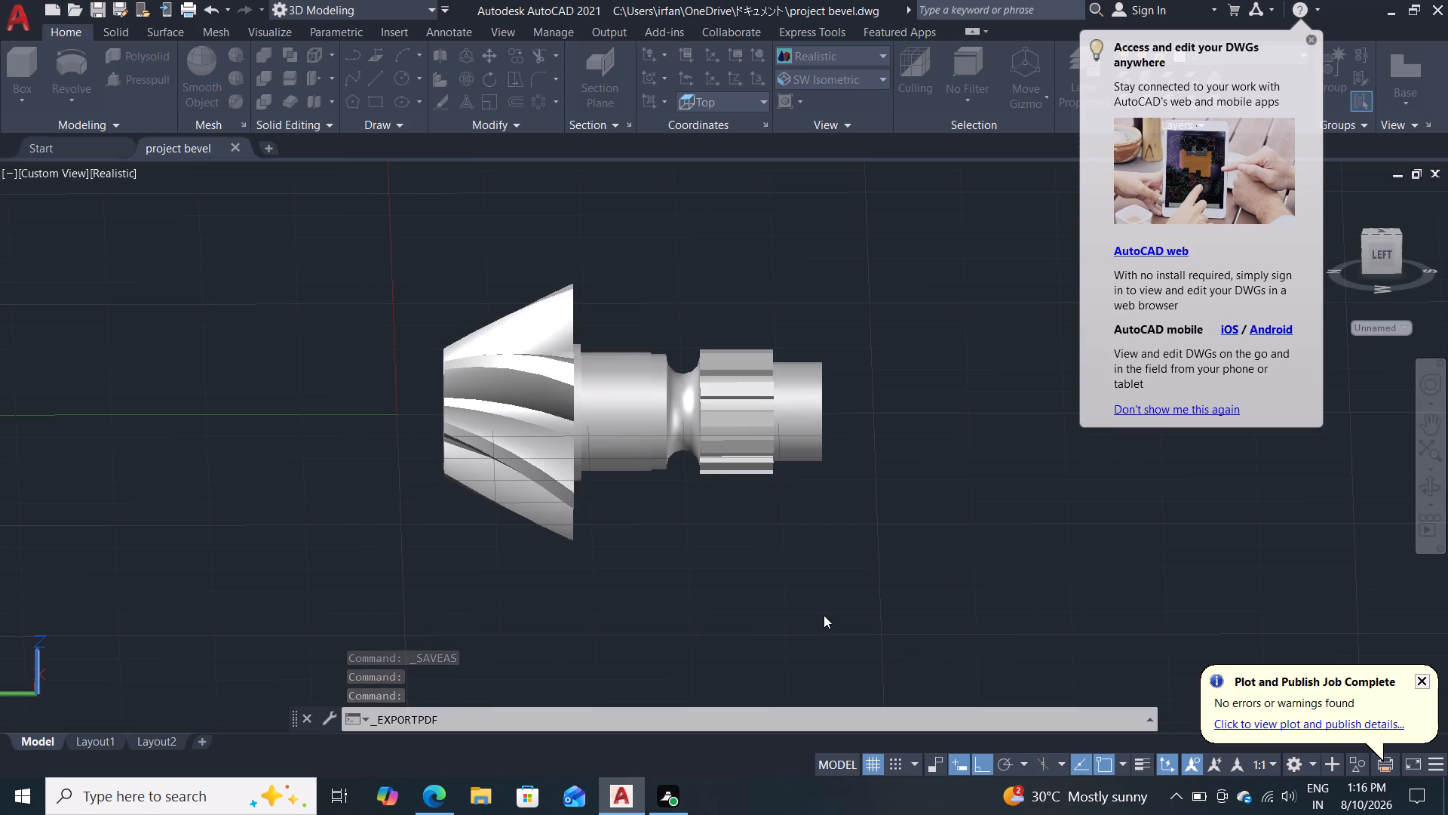